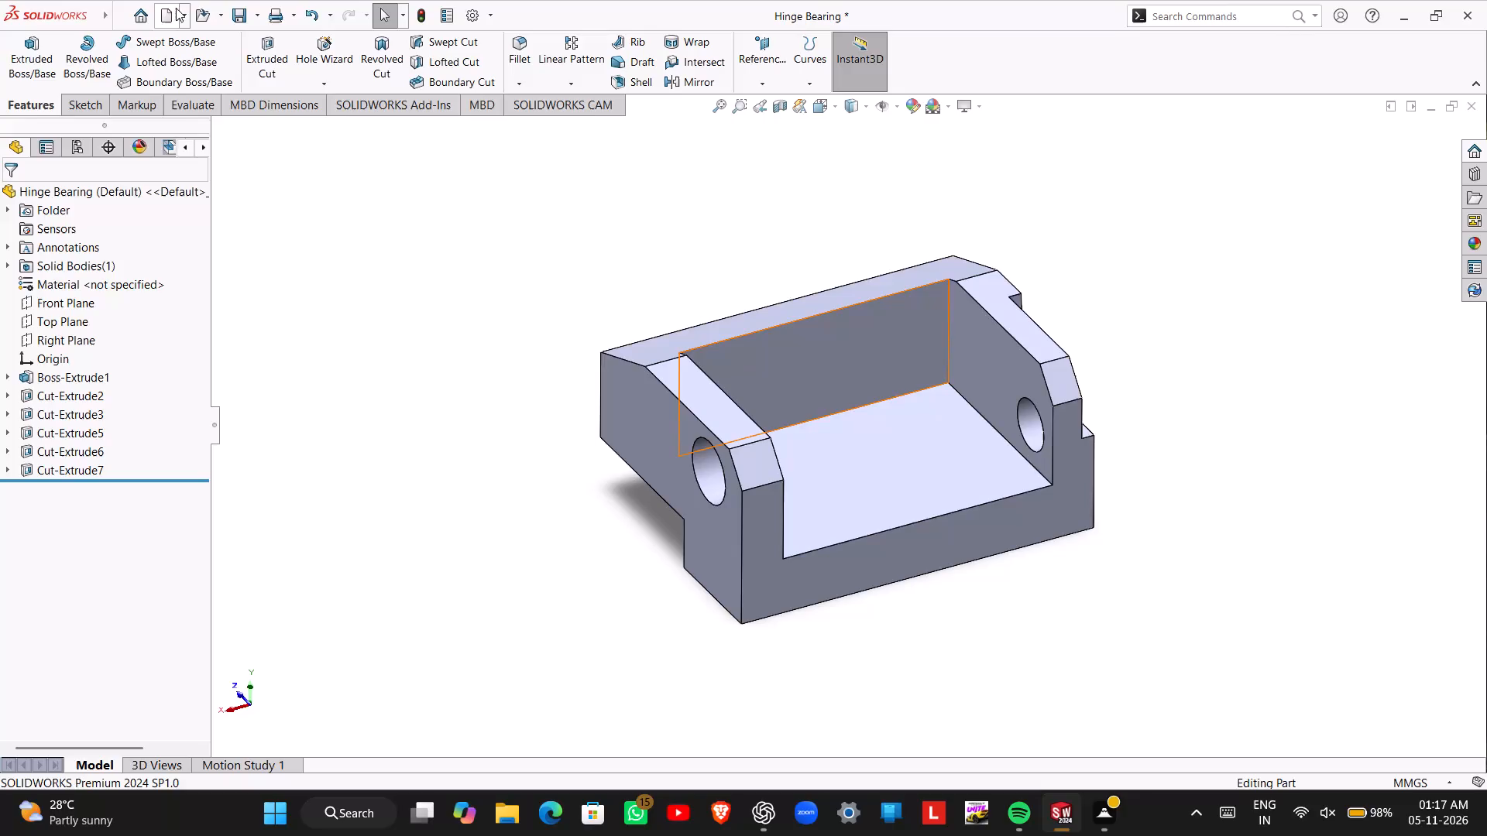
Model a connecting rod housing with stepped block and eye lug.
Create a new part document, continuing past the low-memory warning.
{"action": "left_click", "coordinate": [168, 13]}
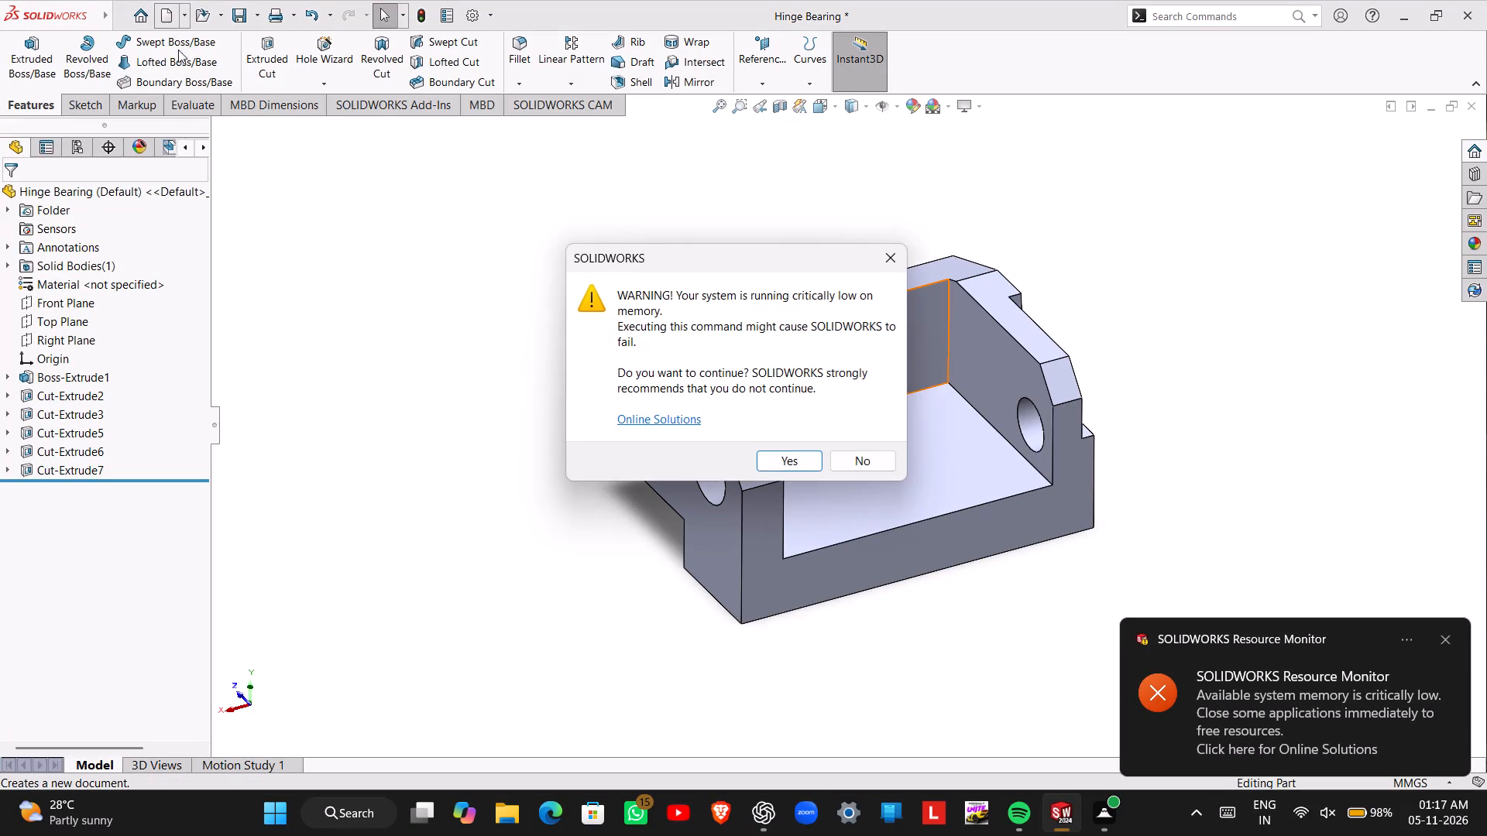
{"action": "left_click", "coordinate": [774, 455]}
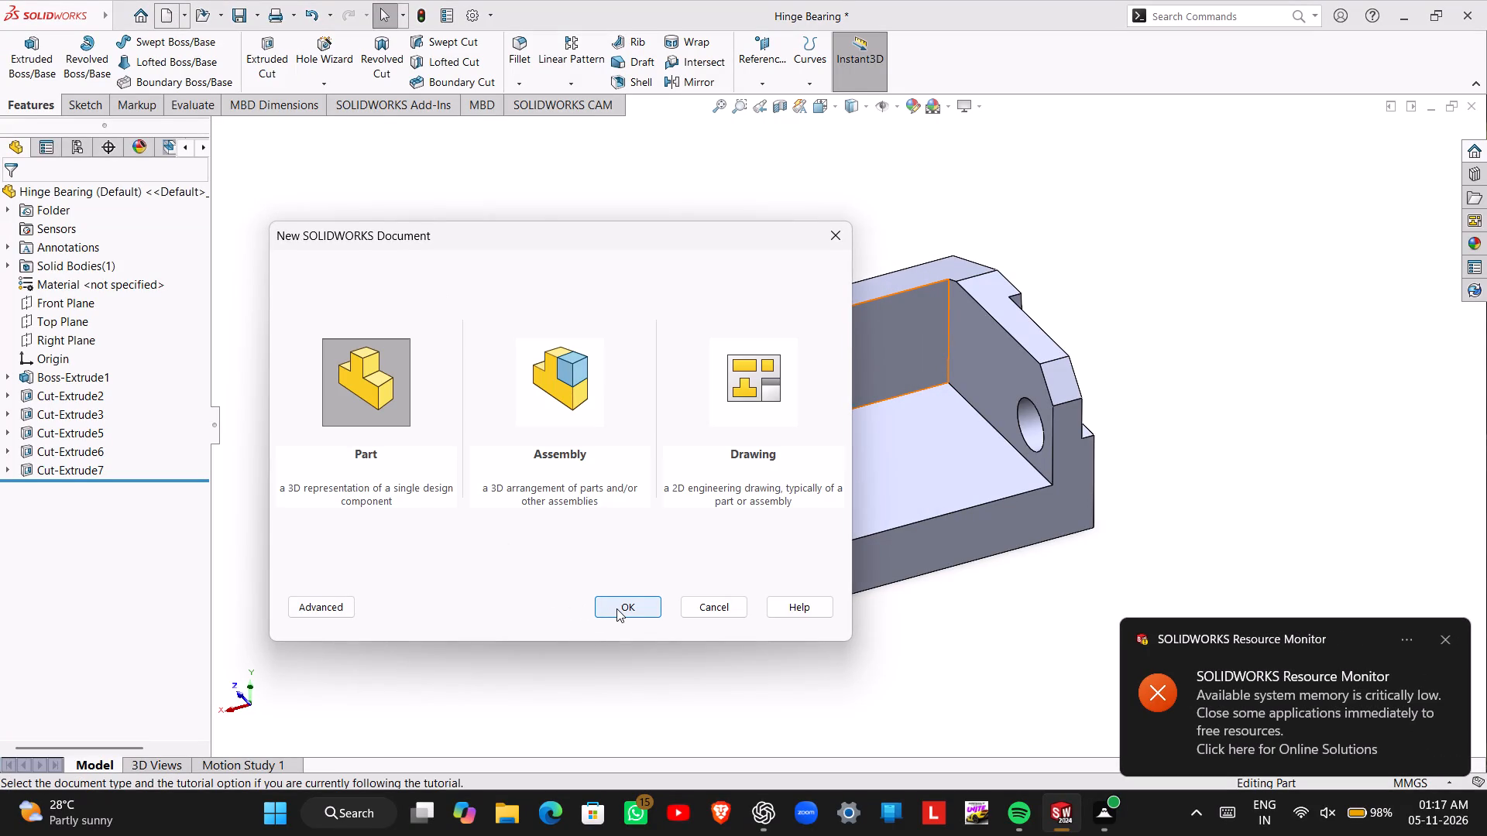
{"action": "left_click", "coordinate": [616, 608]}
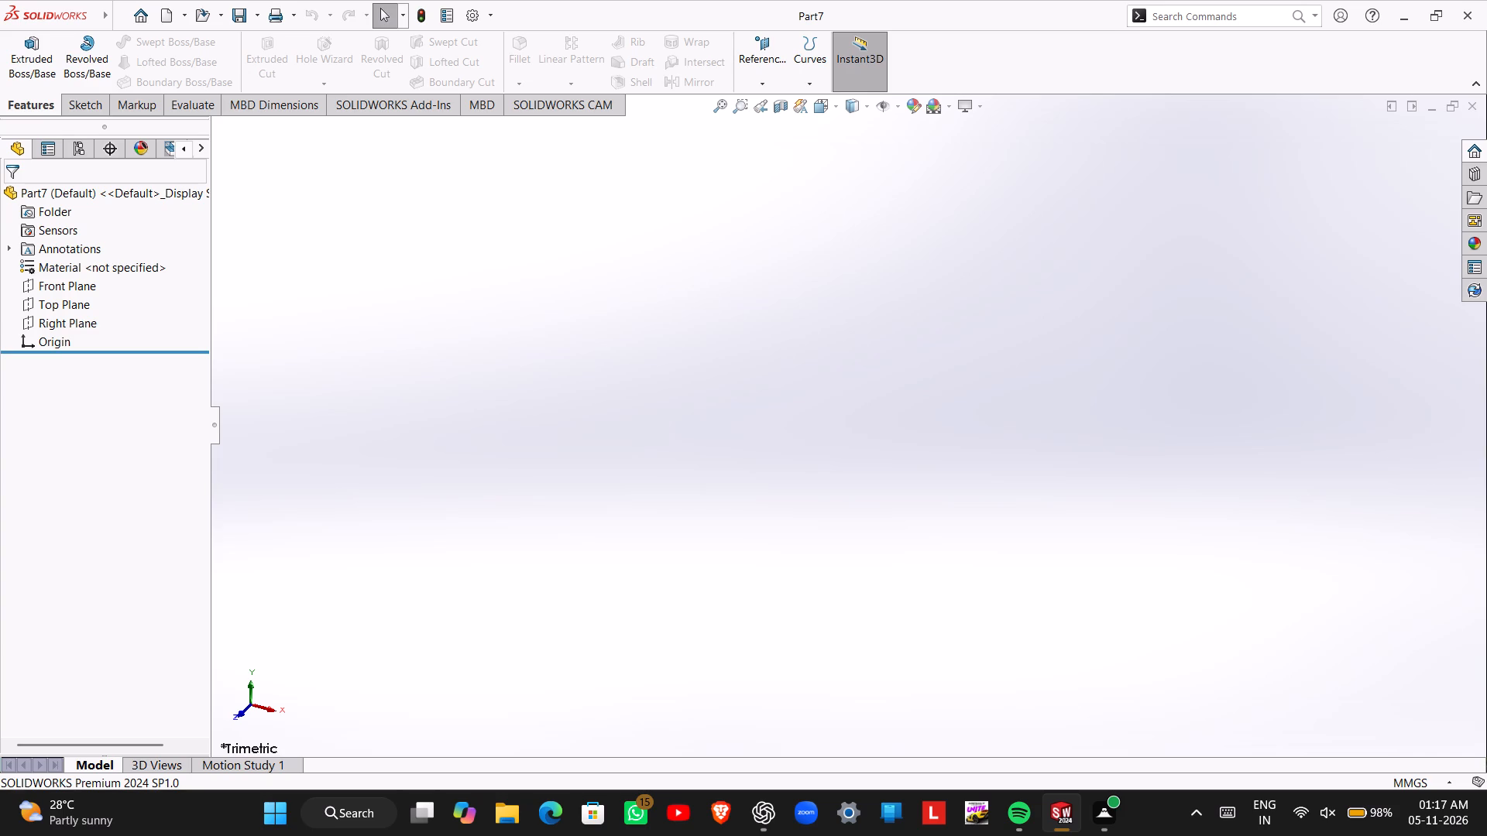
Start a sketch on the Right Plane.
{"action": "left_click", "coordinate": [53, 345]}
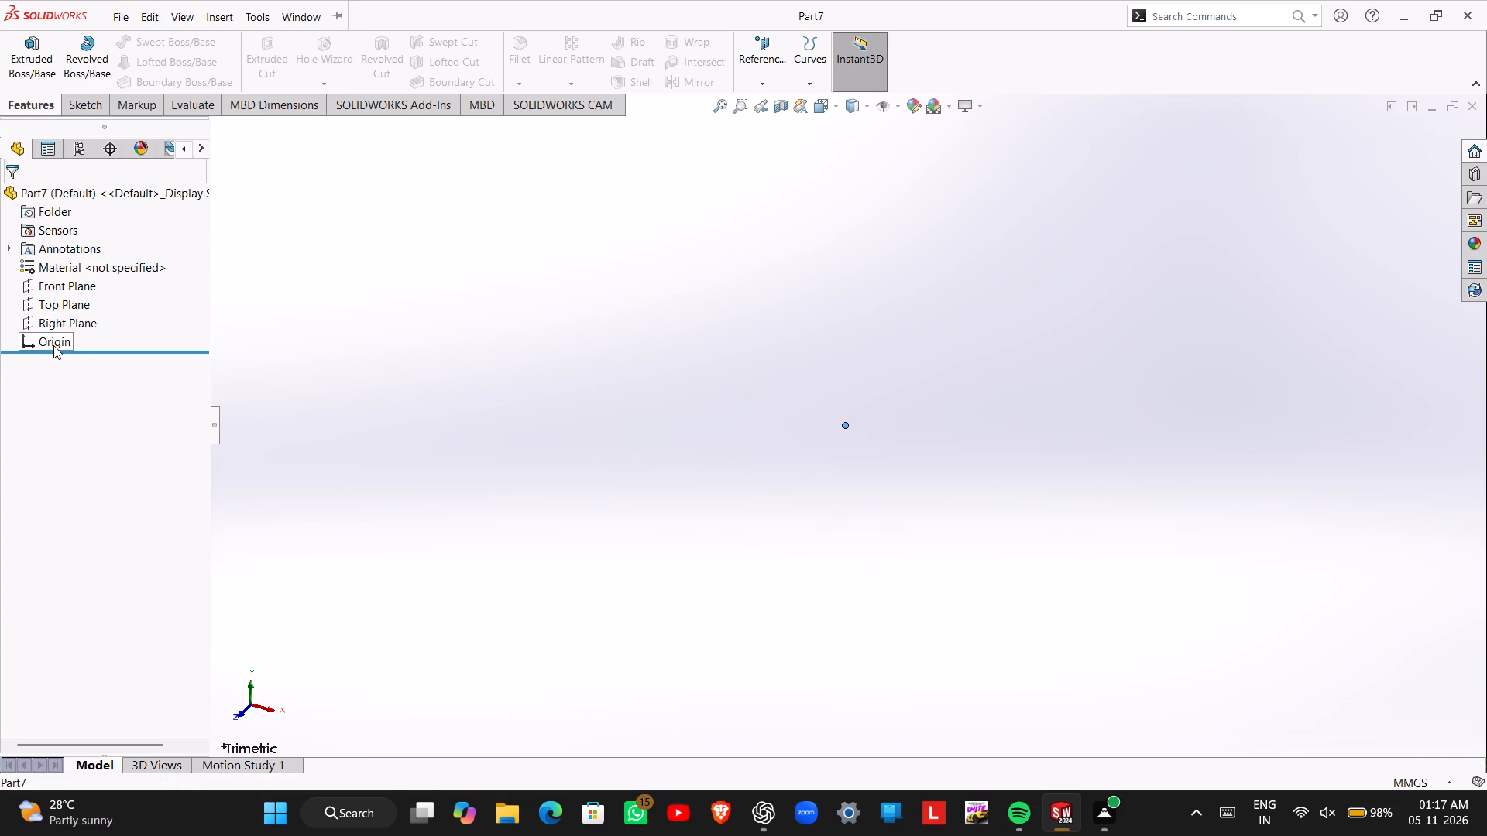
{"action": "key", "text": "Escape"}
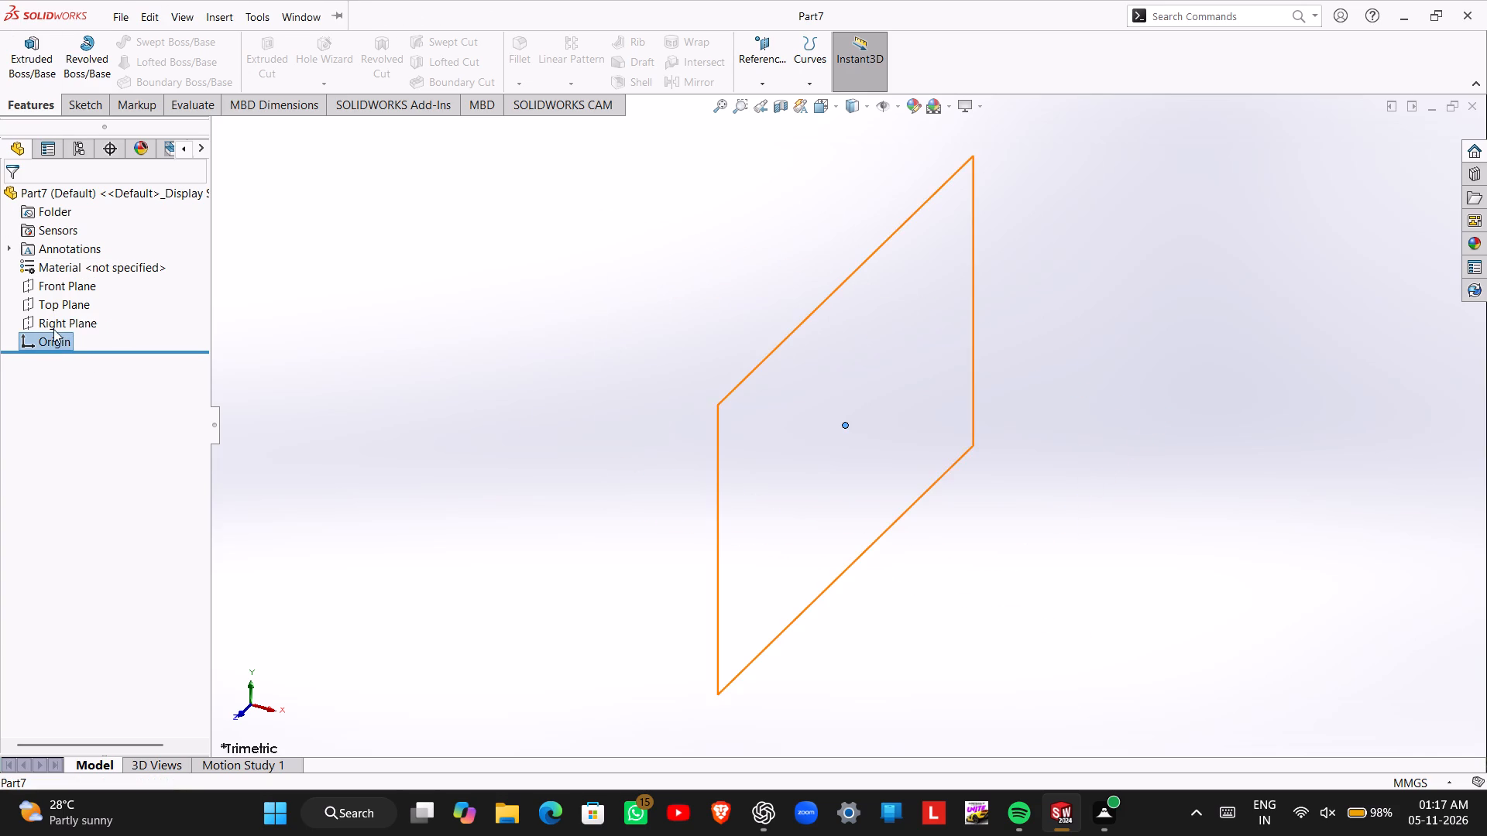
{"action": "left_click", "coordinate": [55, 320]}
{"action": "left_click", "coordinate": [73, 301]}
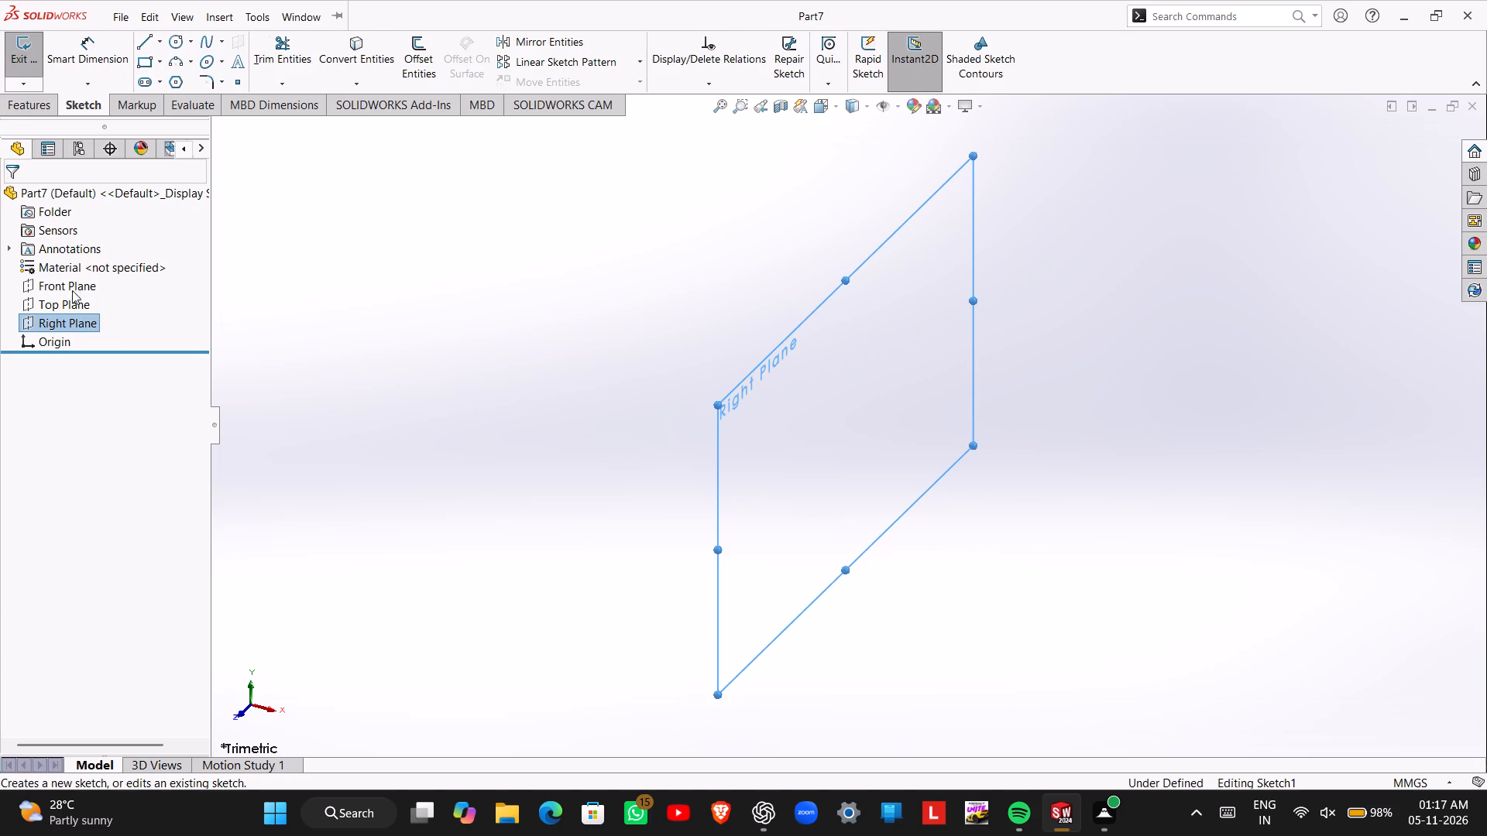
Sketch a closed profile from the origin: base about 42 mm, arc about R10, ledge about 27 mm, vertical side, top line, 45° slope, shoulder and closing vertical.
{"action": "left_click", "coordinate": [143, 40]}
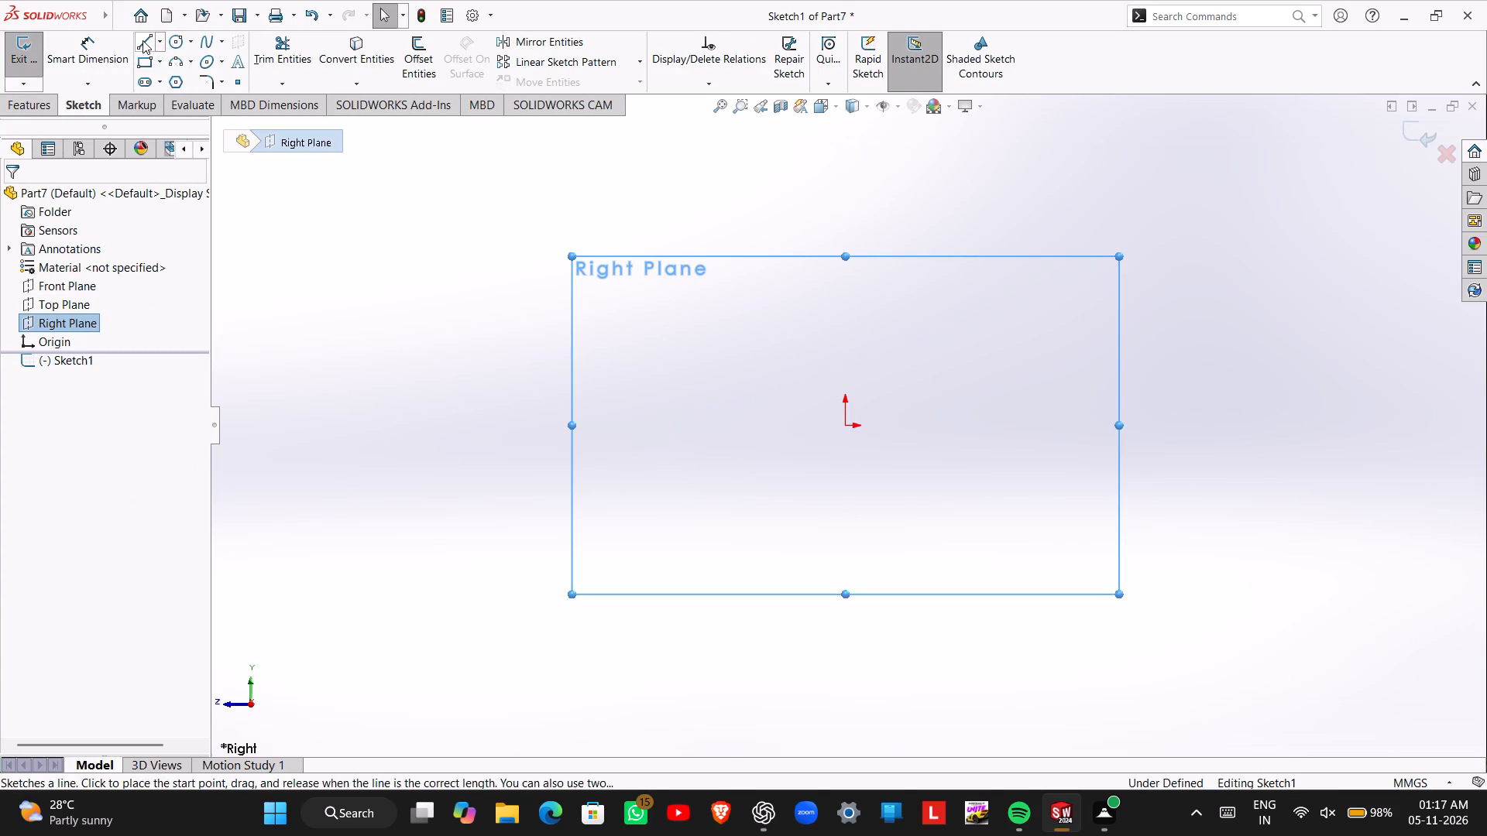
{"action": "left_click", "coordinate": [847, 426]}
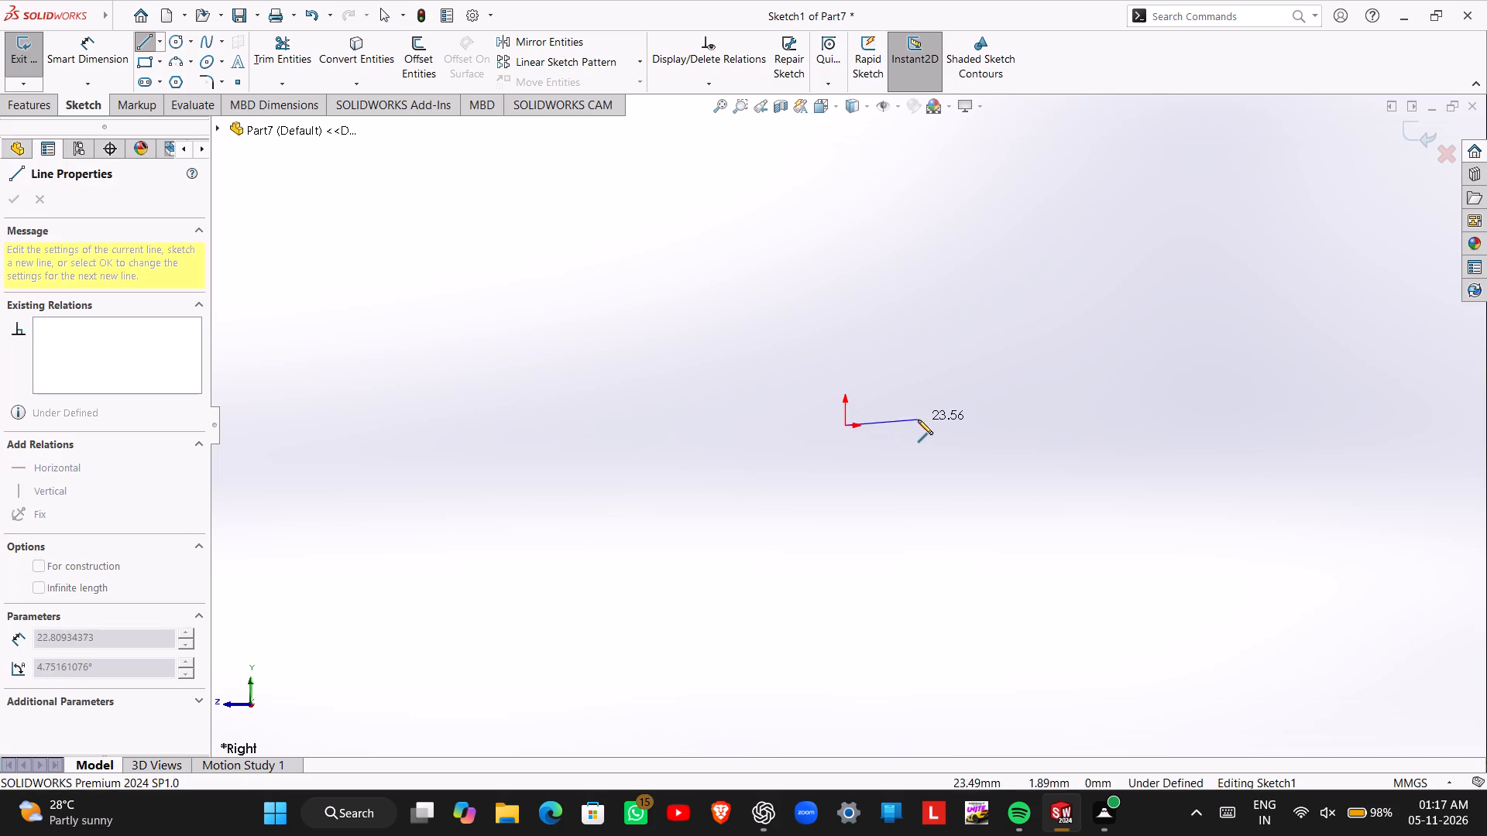
{"action": "left_click", "coordinate": [974, 425]}
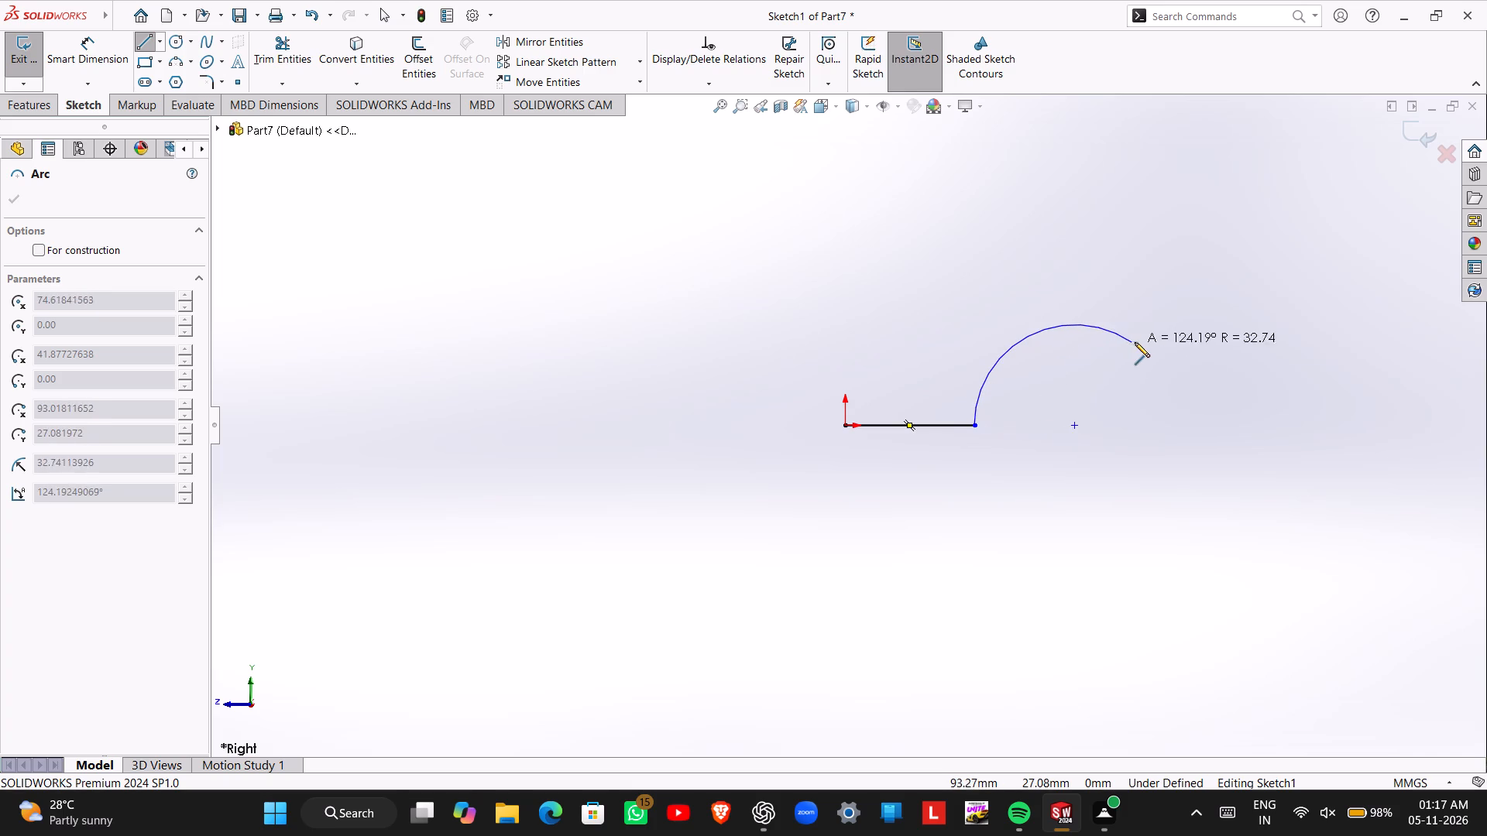
{"action": "left_click", "coordinate": [1016, 396]}
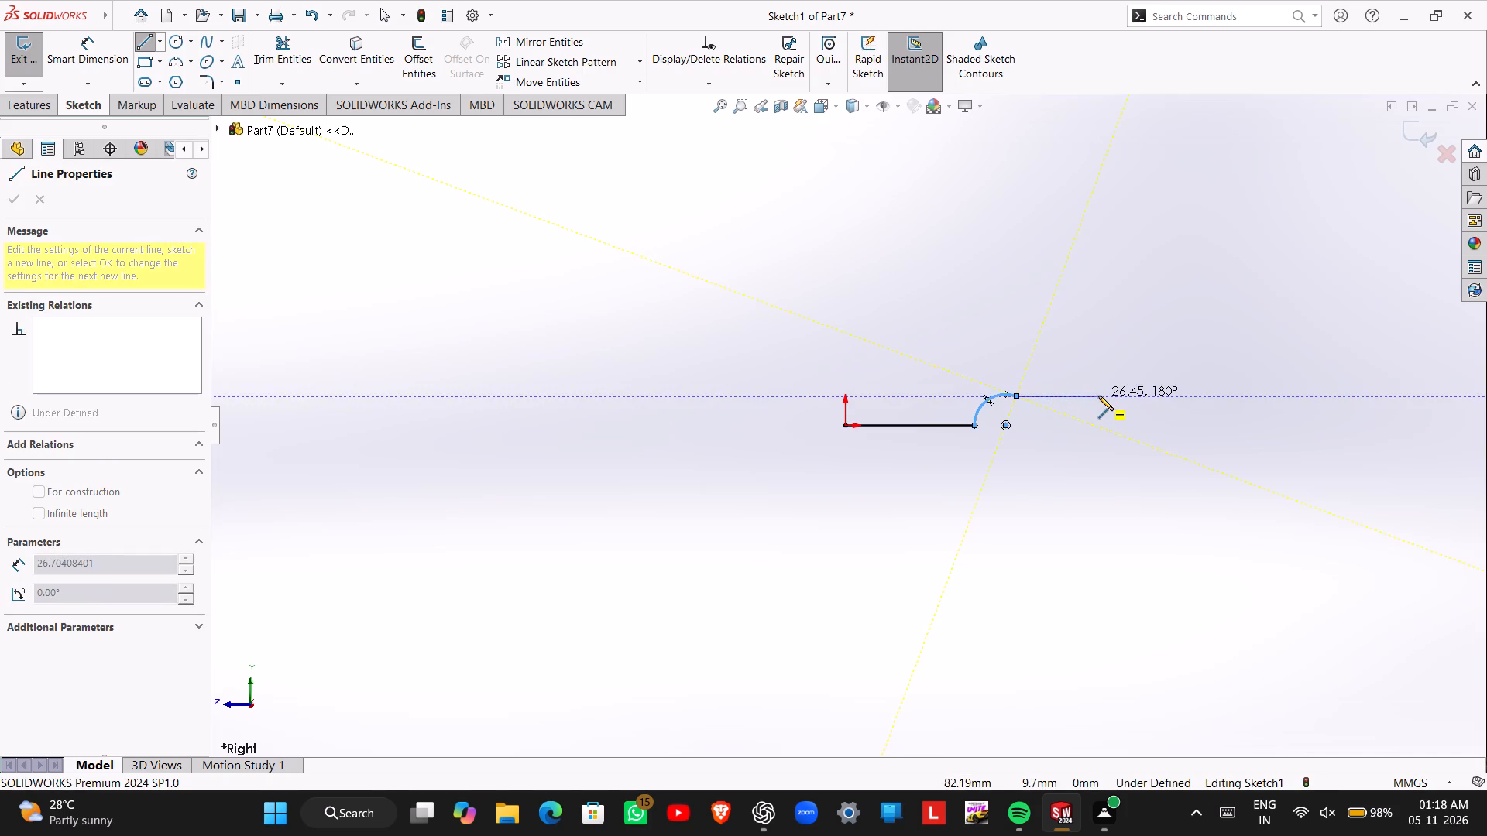
{"action": "left_click", "coordinate": [1098, 396]}
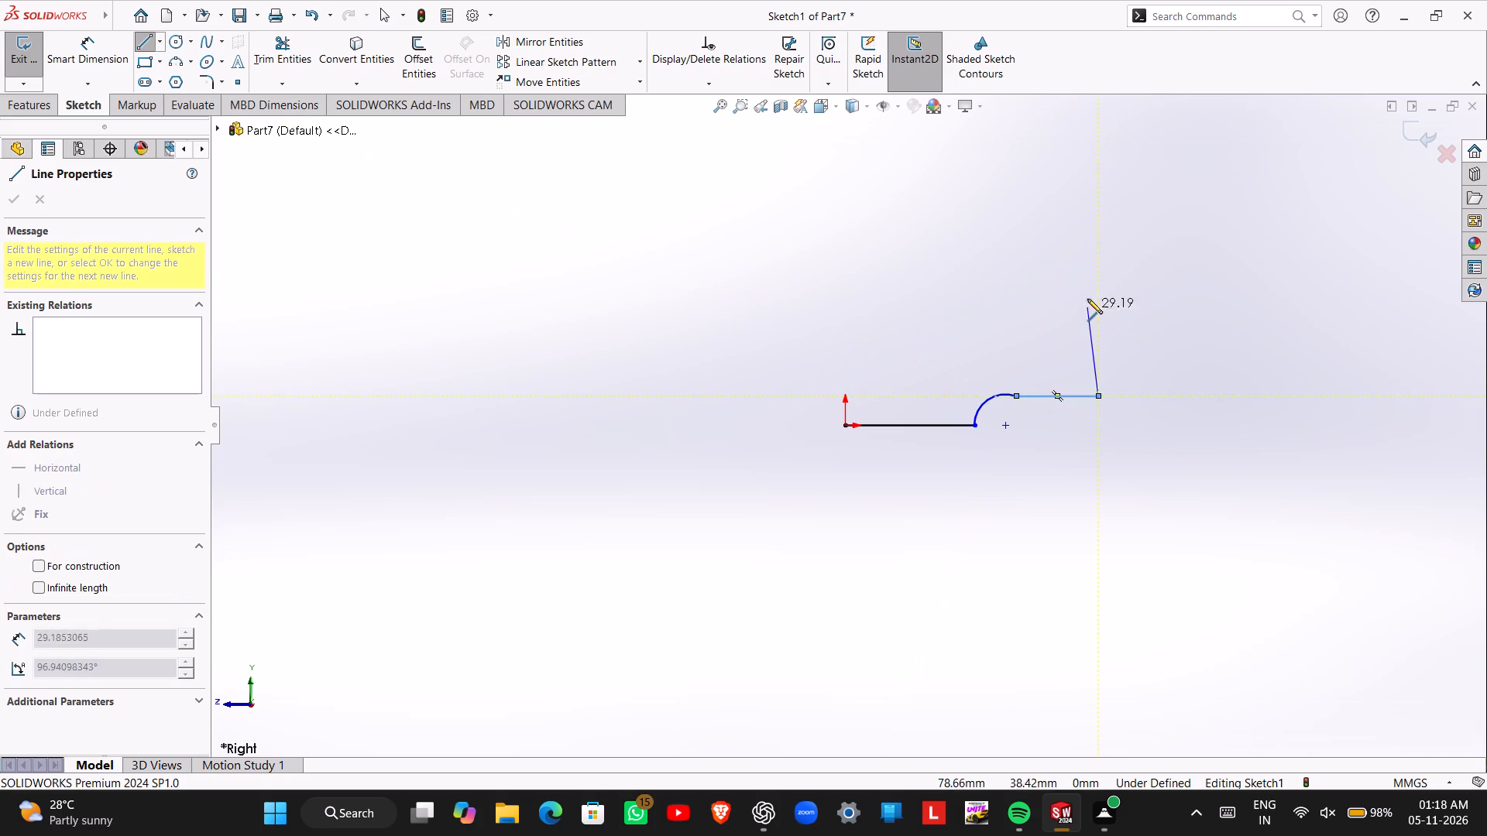
{"action": "left_click", "coordinate": [1097, 283]}
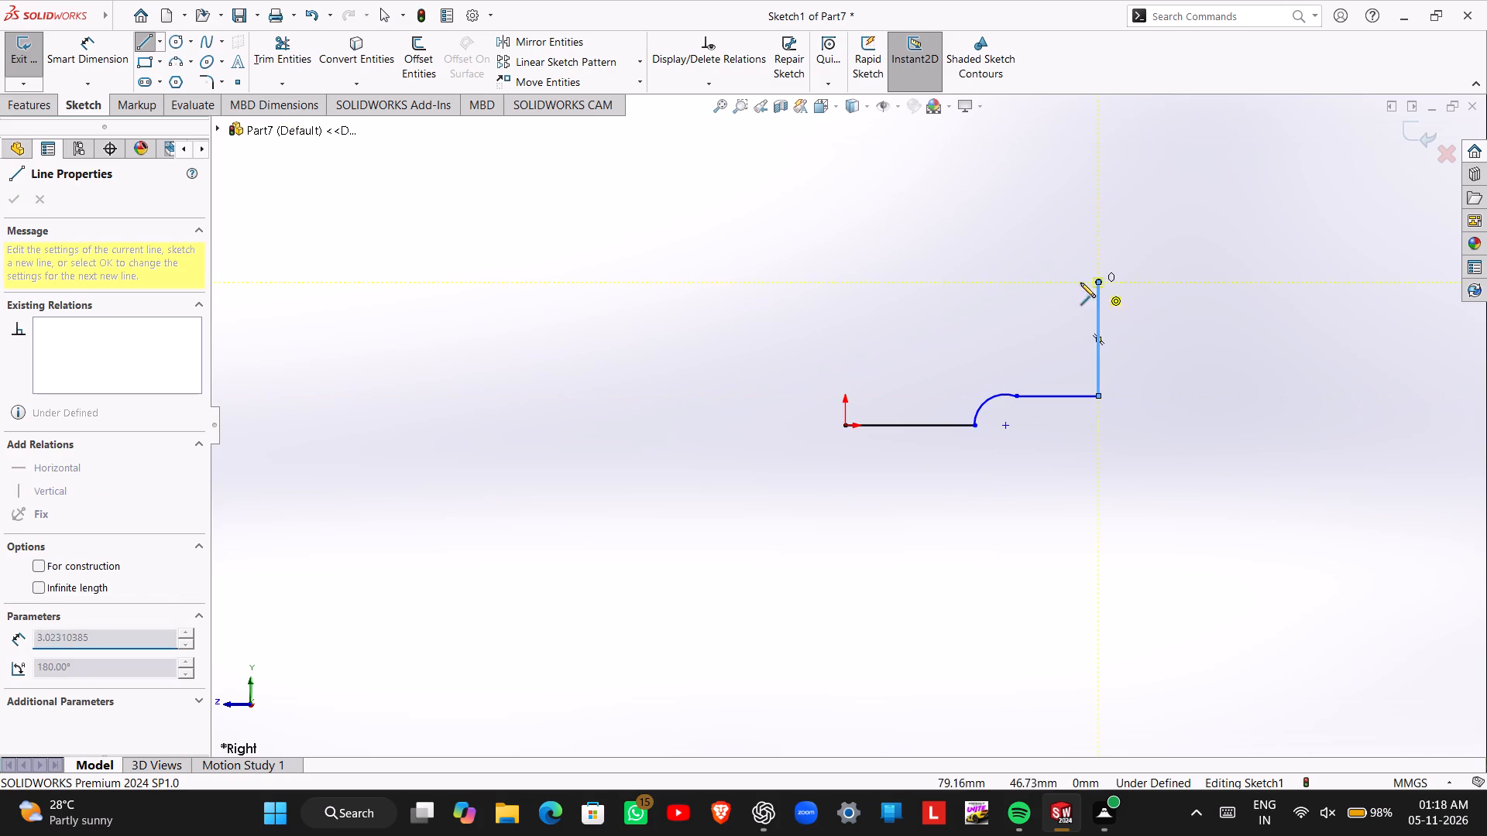
{"action": "left_click", "coordinate": [988, 283]}
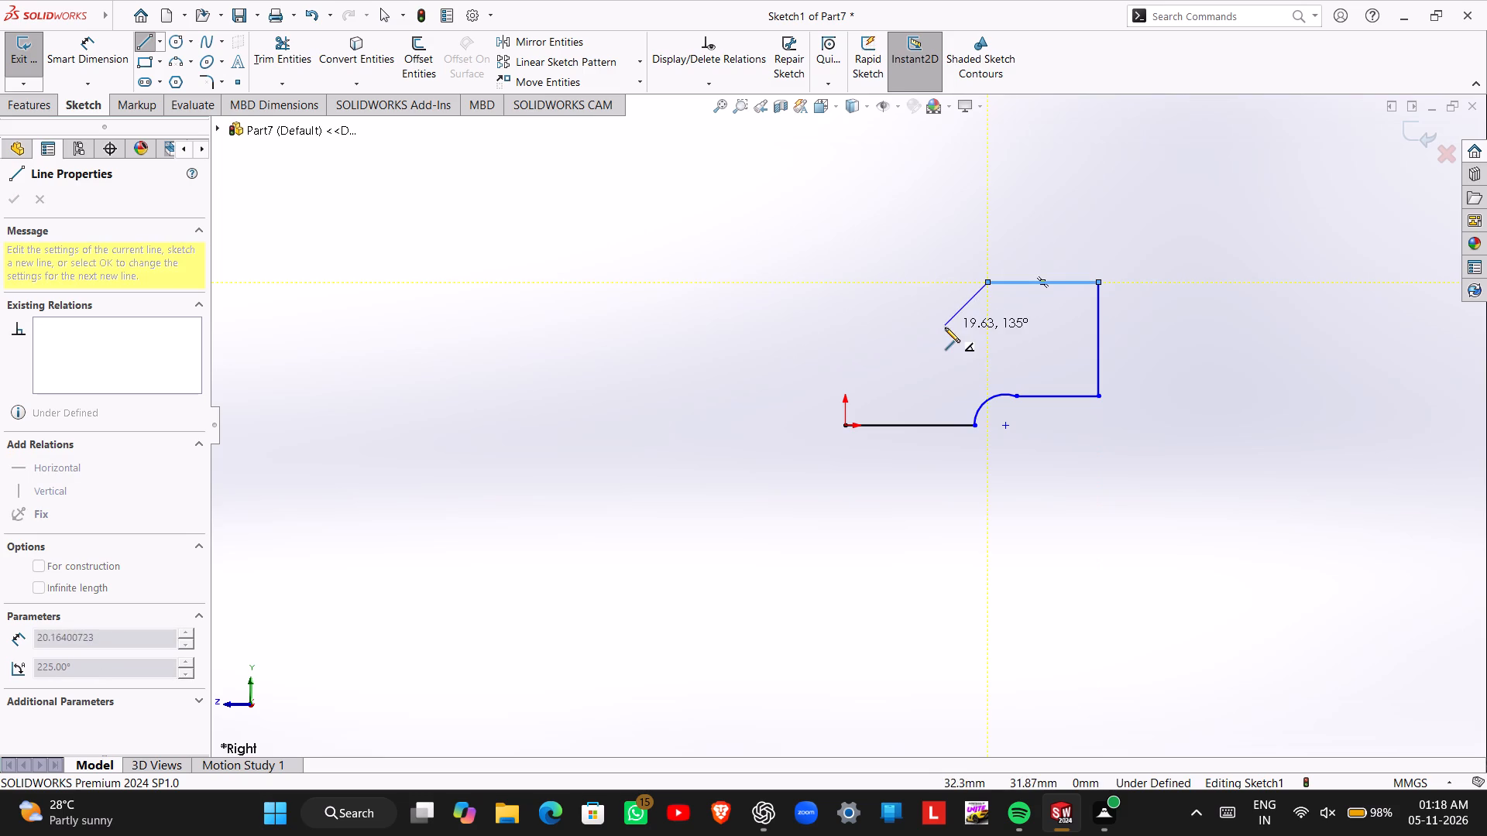
{"action": "left_click", "coordinate": [944, 321]}
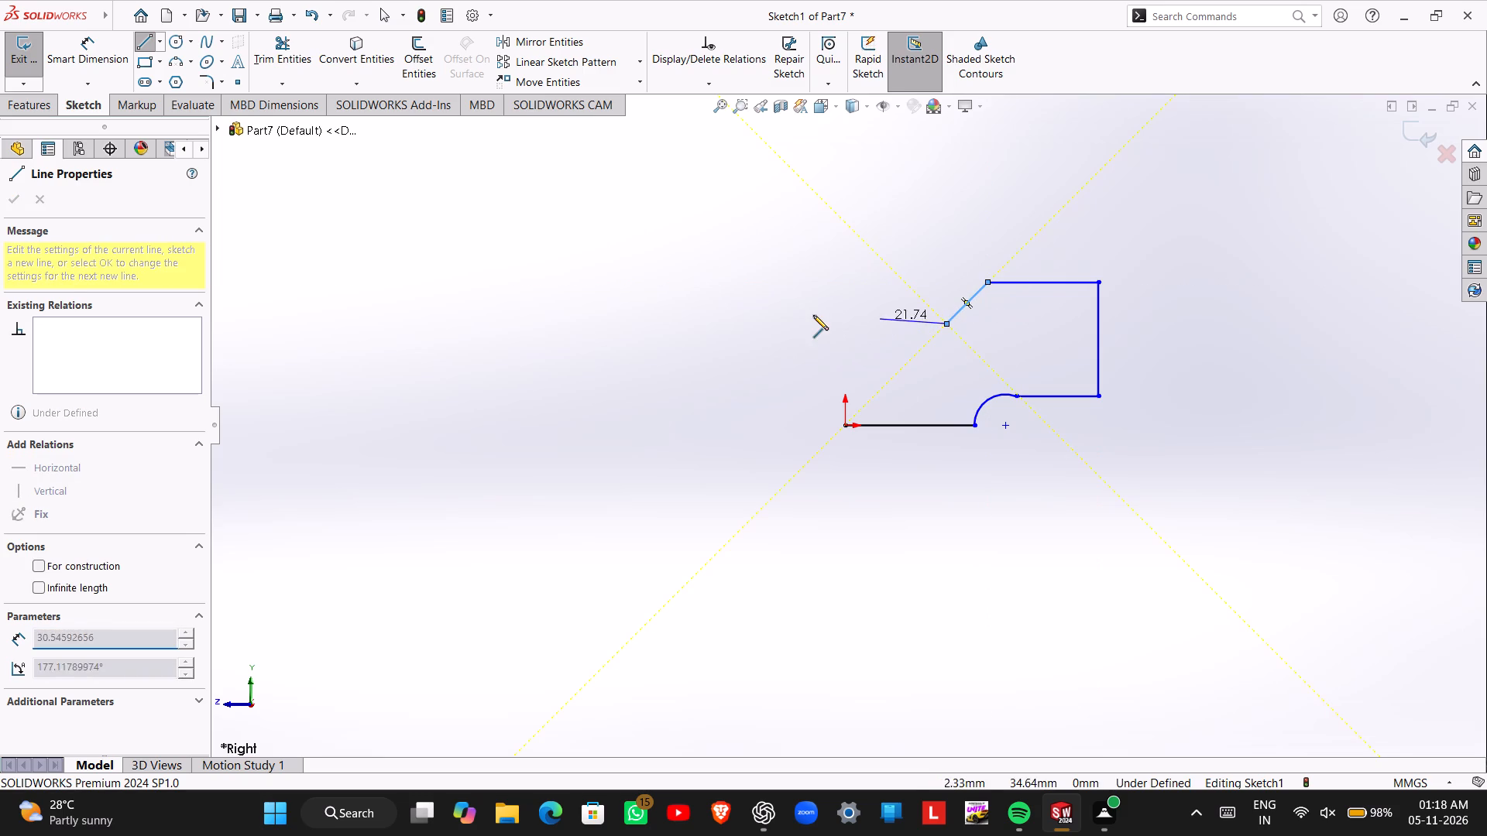
{"action": "left_click", "coordinate": [843, 320]}
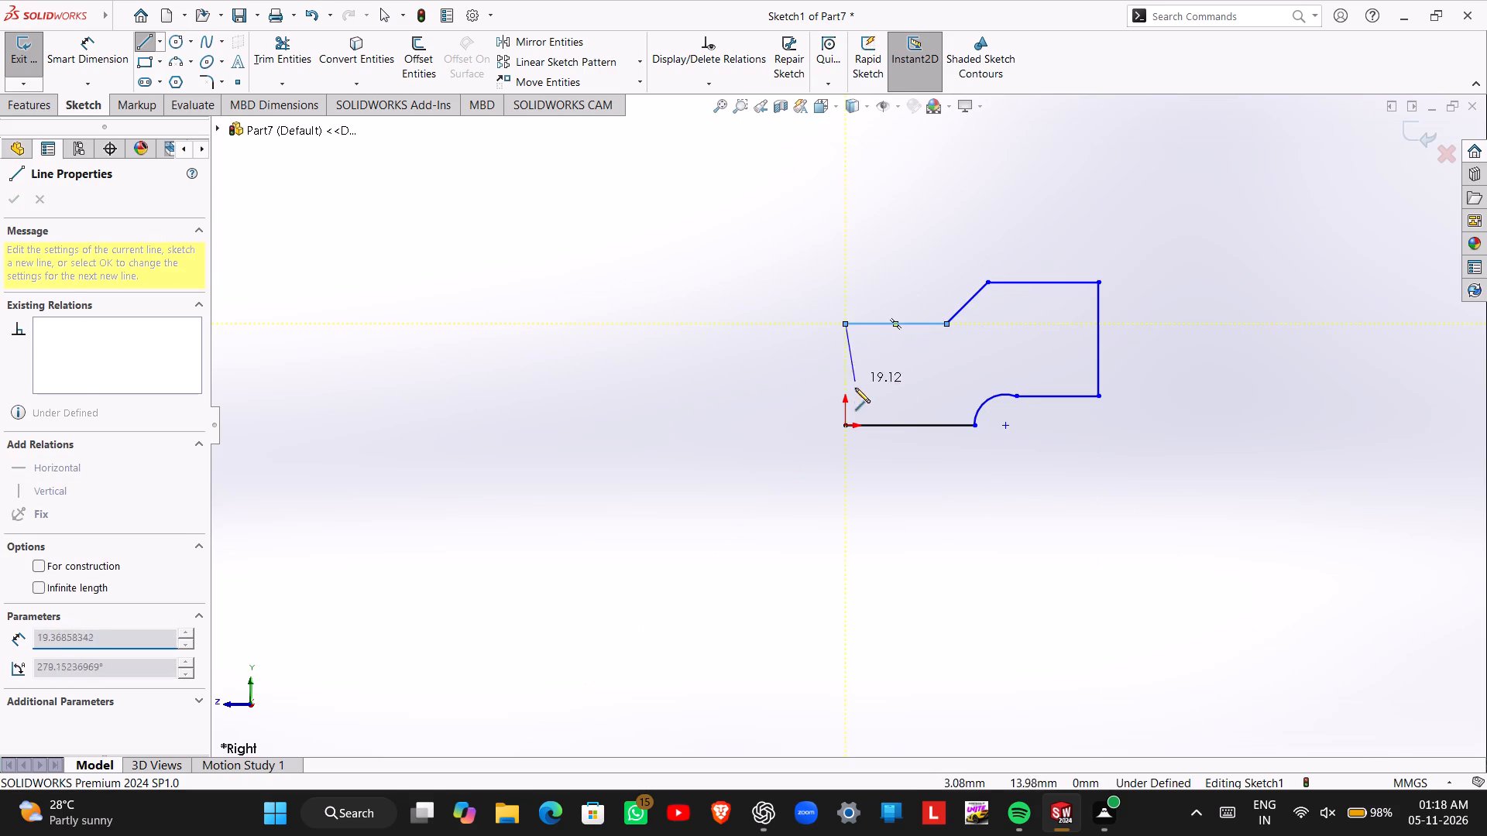
{"action": "left_click", "coordinate": [845, 425]}
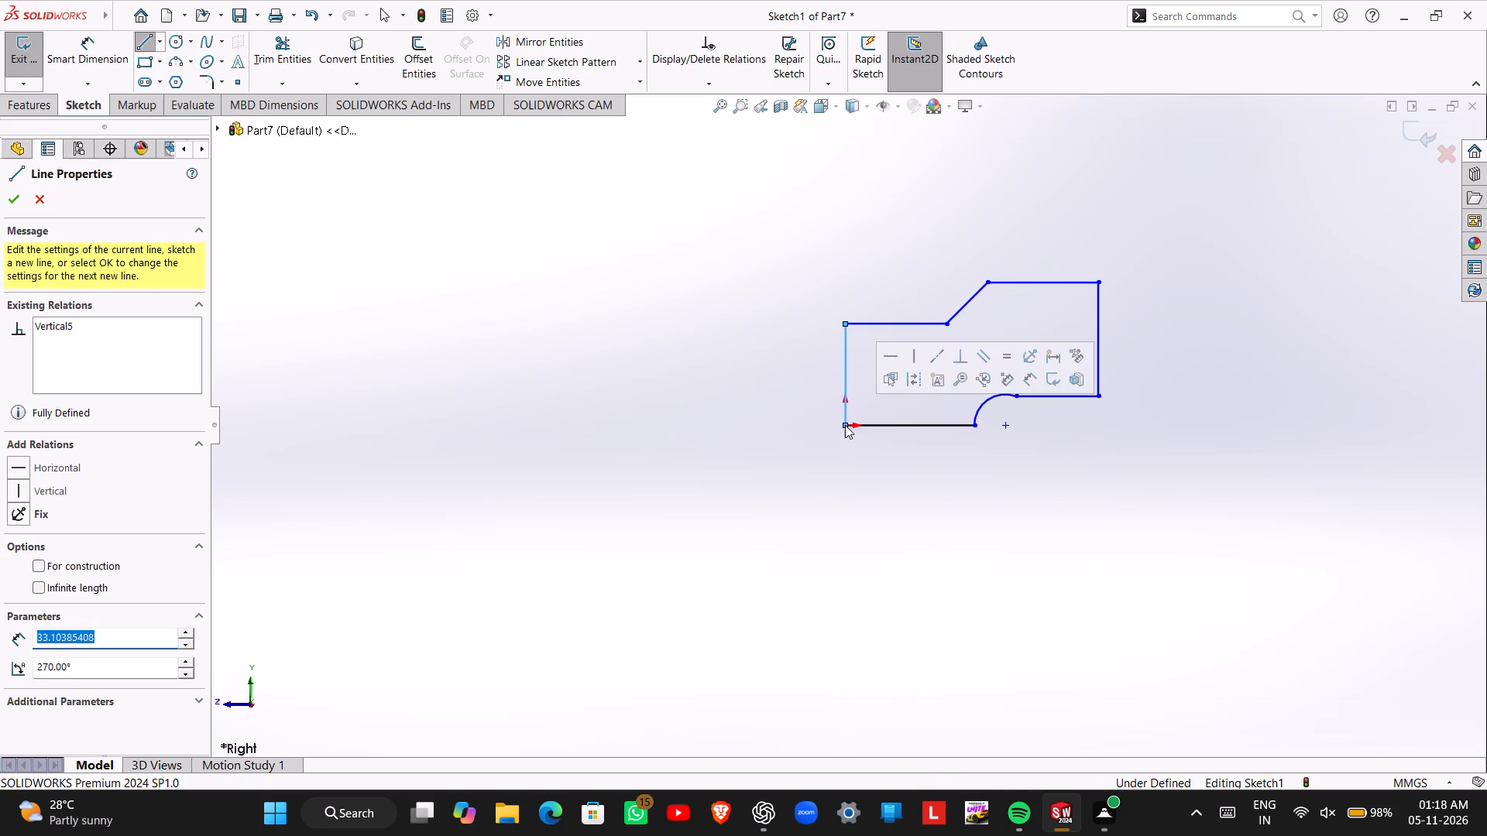
{"action": "key", "text": "Escape"}
Dimension the horizontal distance from the origin to the ledge's outer corner as 100 mm.
{"action": "right_click_drag", "start_coordinate": [716, 477], "coordinate": [730, 284]}
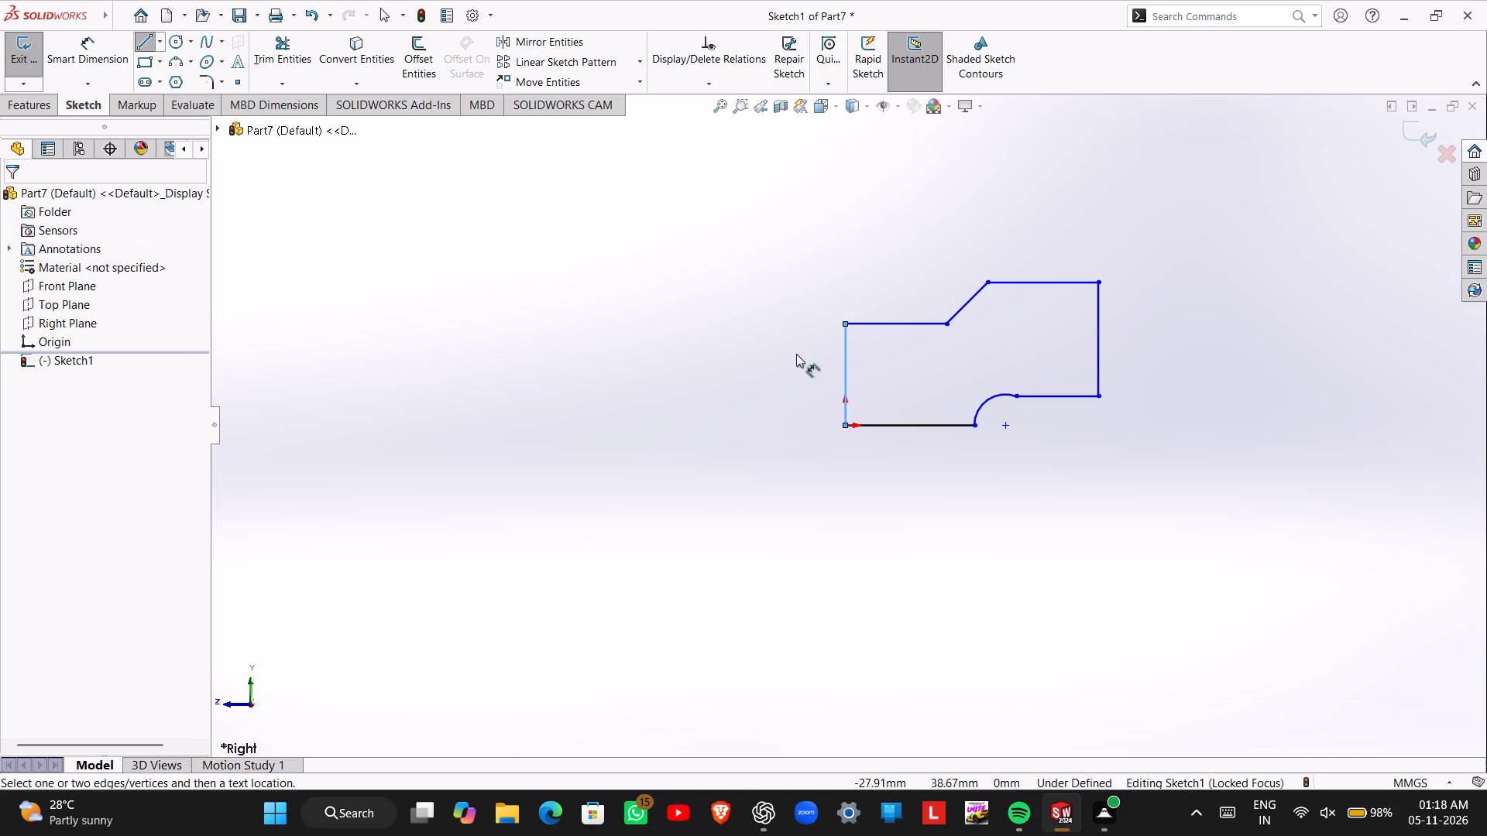
{"action": "left_click", "coordinate": [843, 425]}
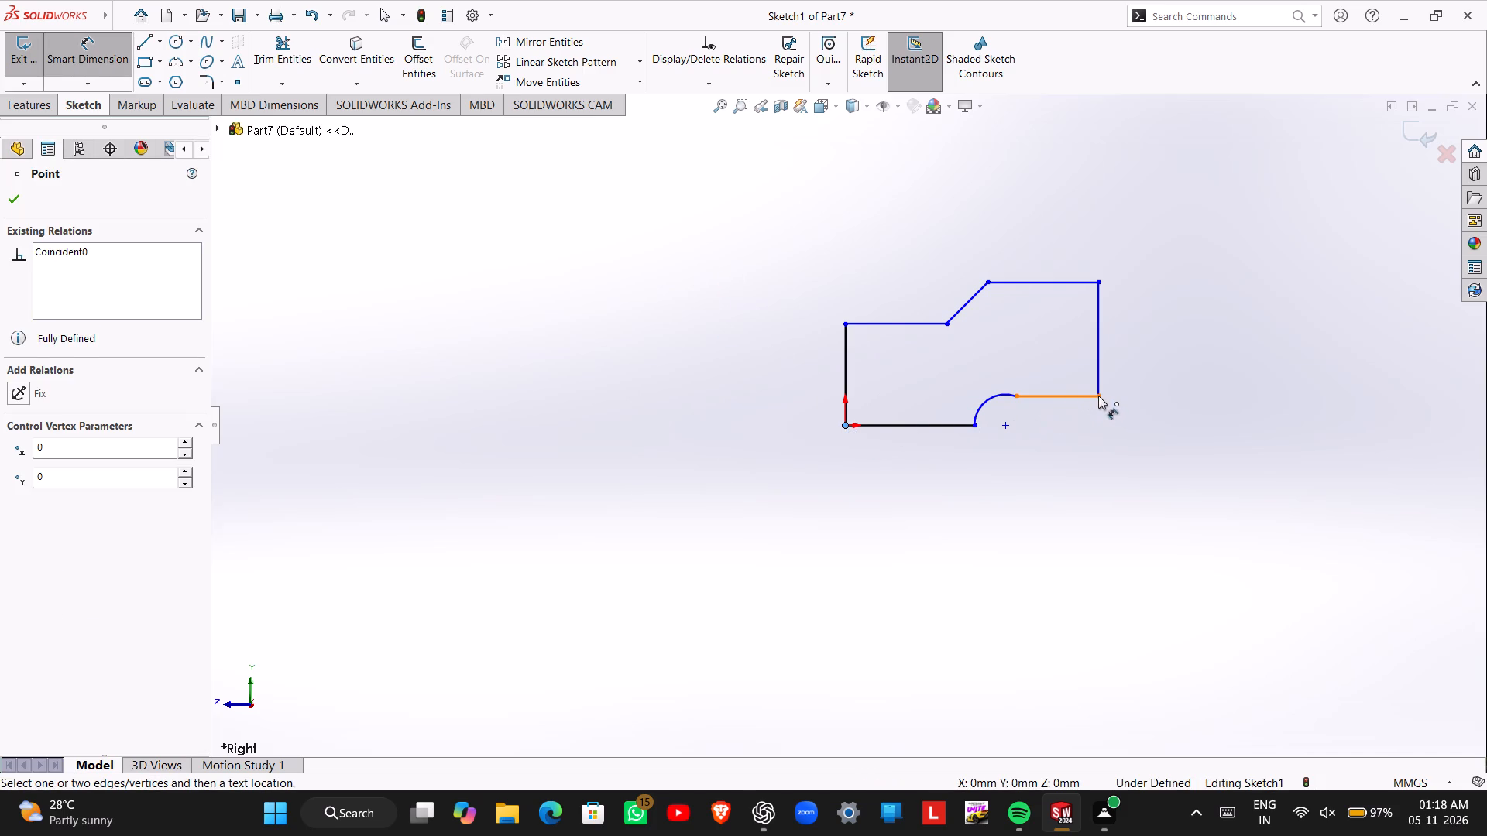
{"action": "left_click", "coordinate": [1098, 396]}
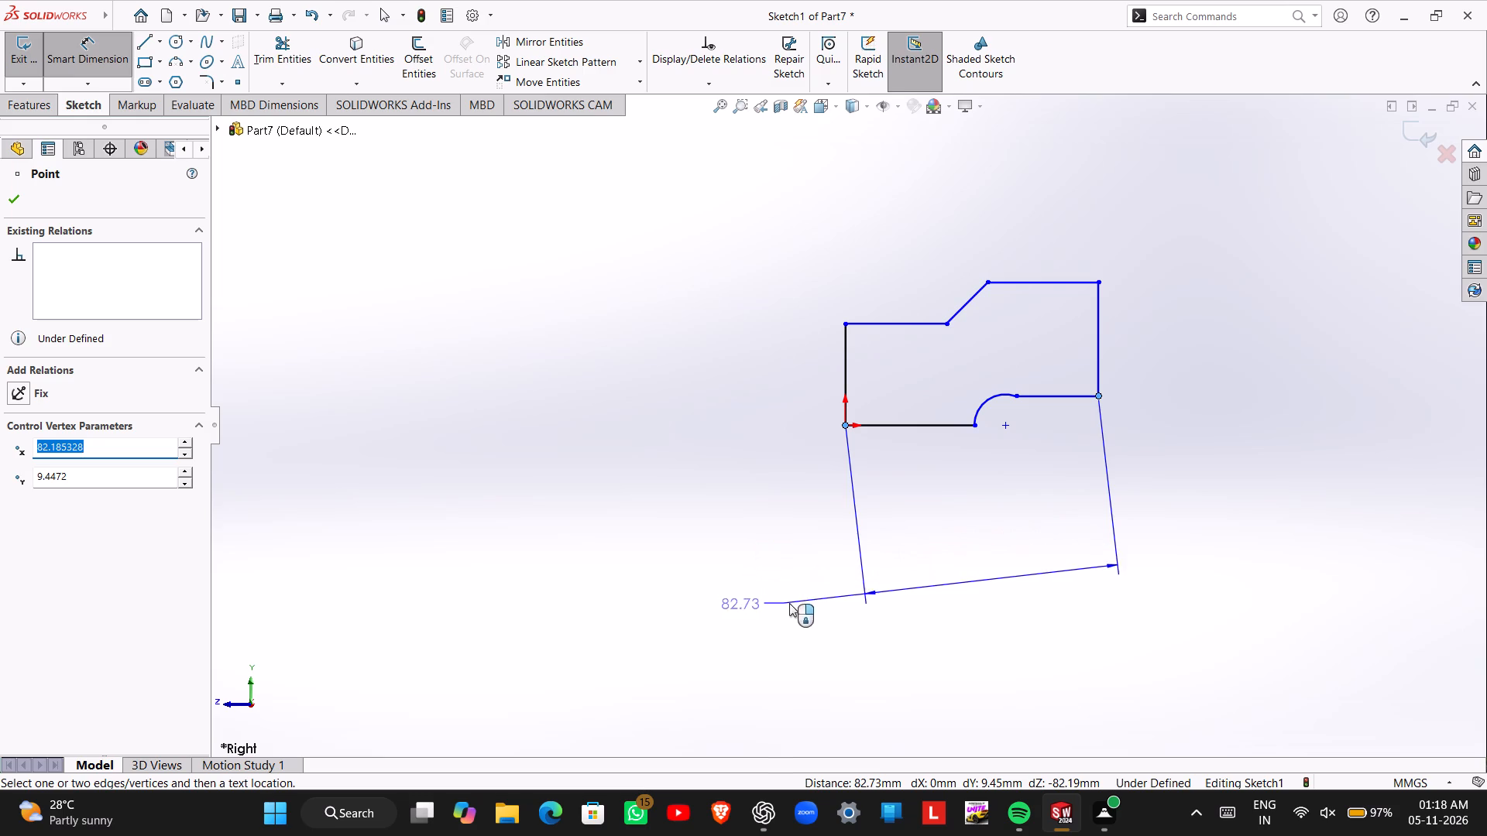
{"action": "left_click", "coordinate": [915, 576]}
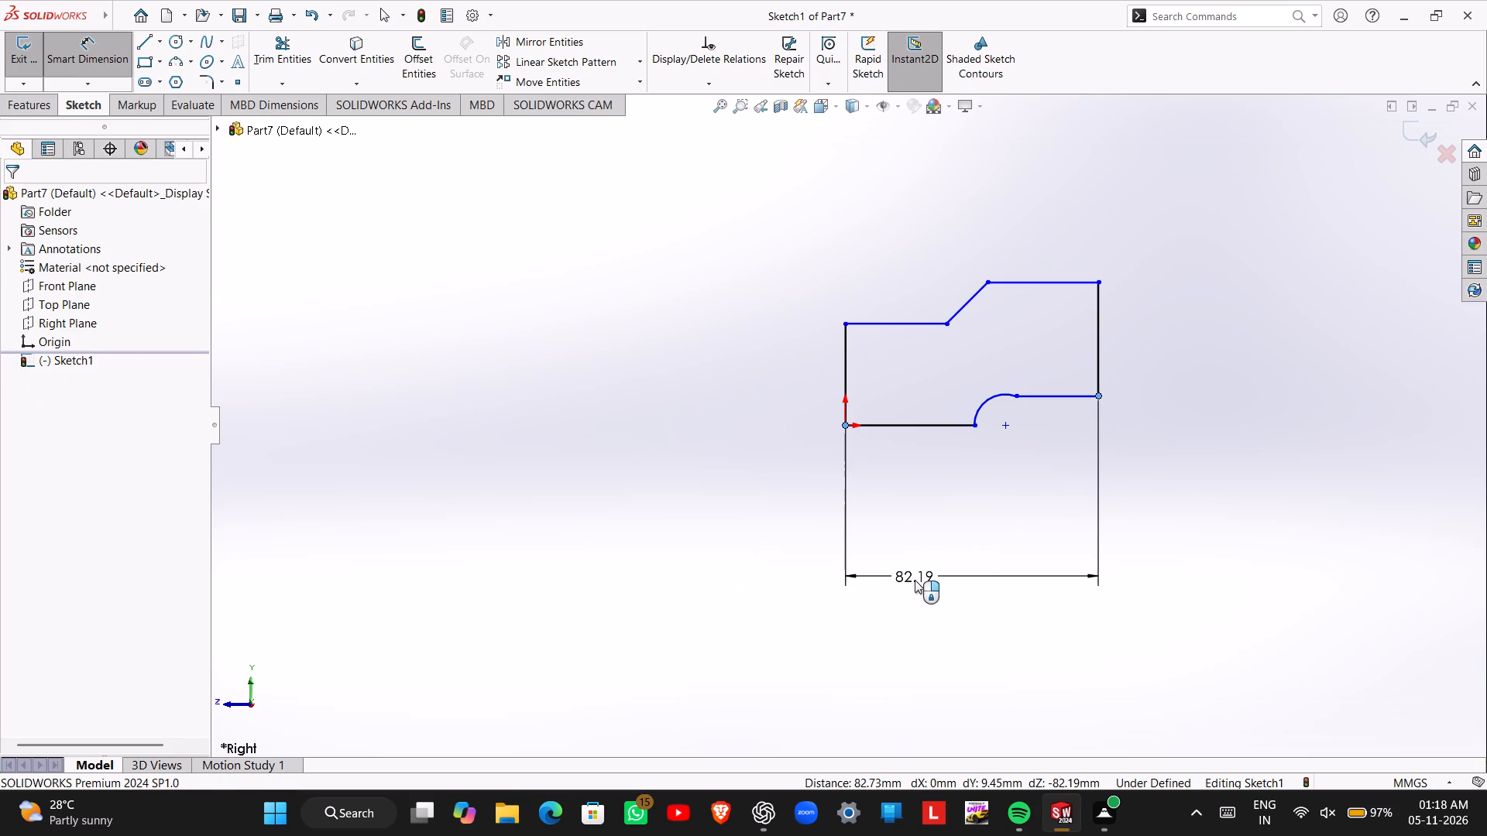
{"action": "key", "text": "1"}
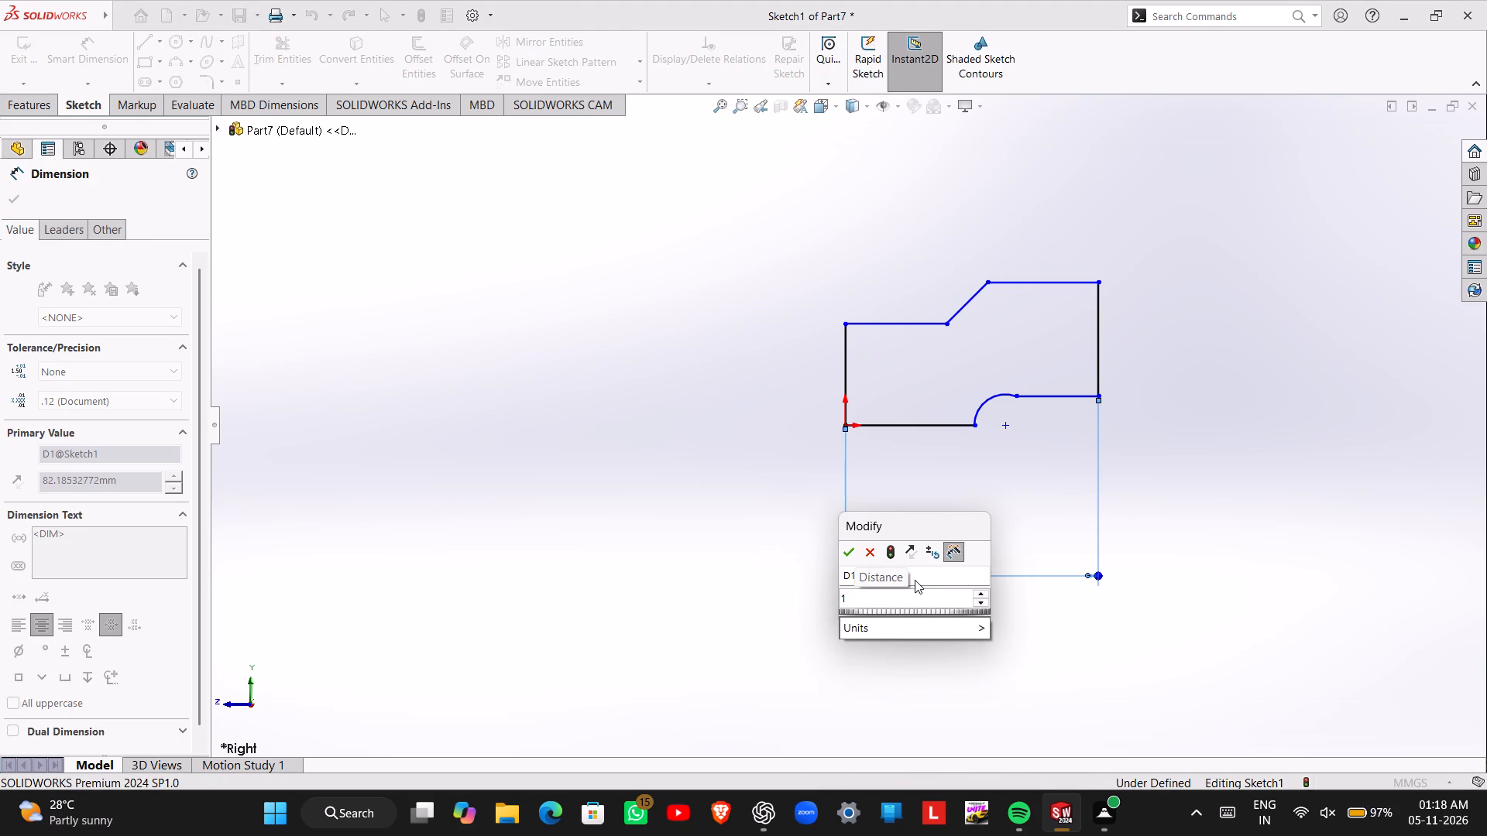
{"action": "type", "text": "00"}
{"action": "key", "text": "Return"}
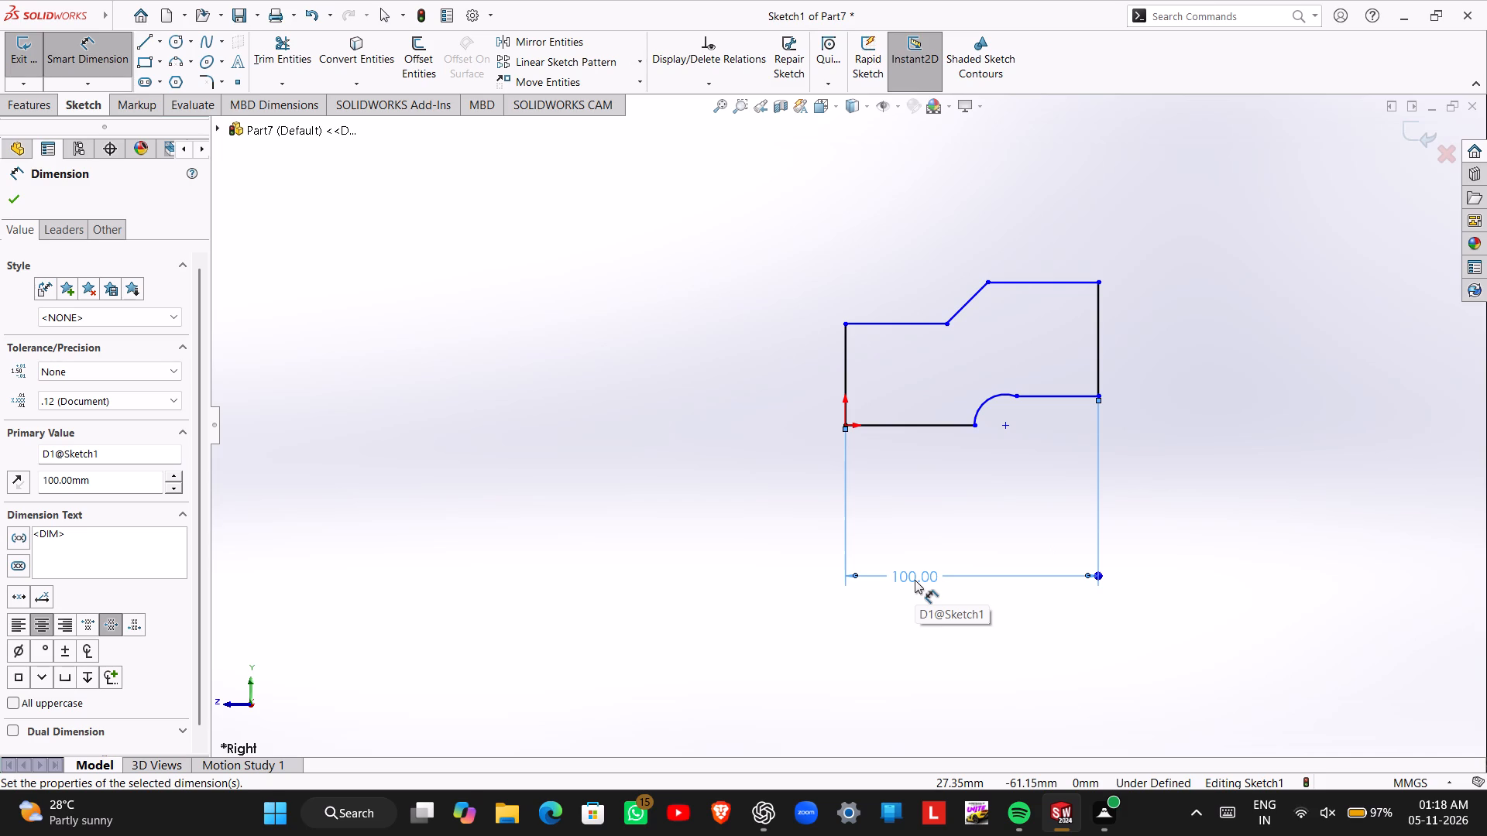
Set the profile's overall width dimension to 80 mm.
{"action": "double_click", "coordinate": [915, 580]}
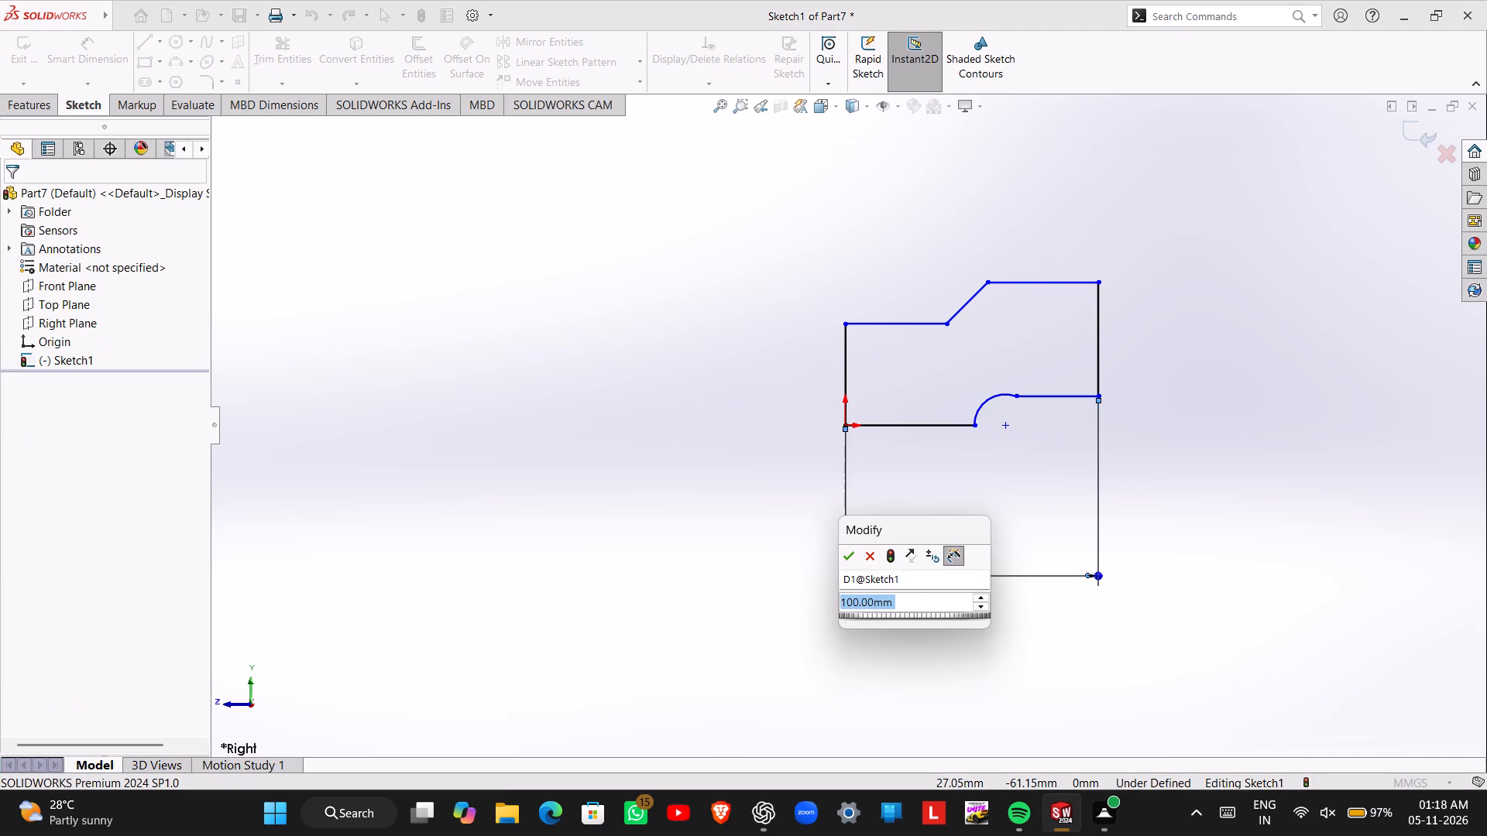
{"action": "type", "text": "80"}
{"action": "key", "text": "Return"}
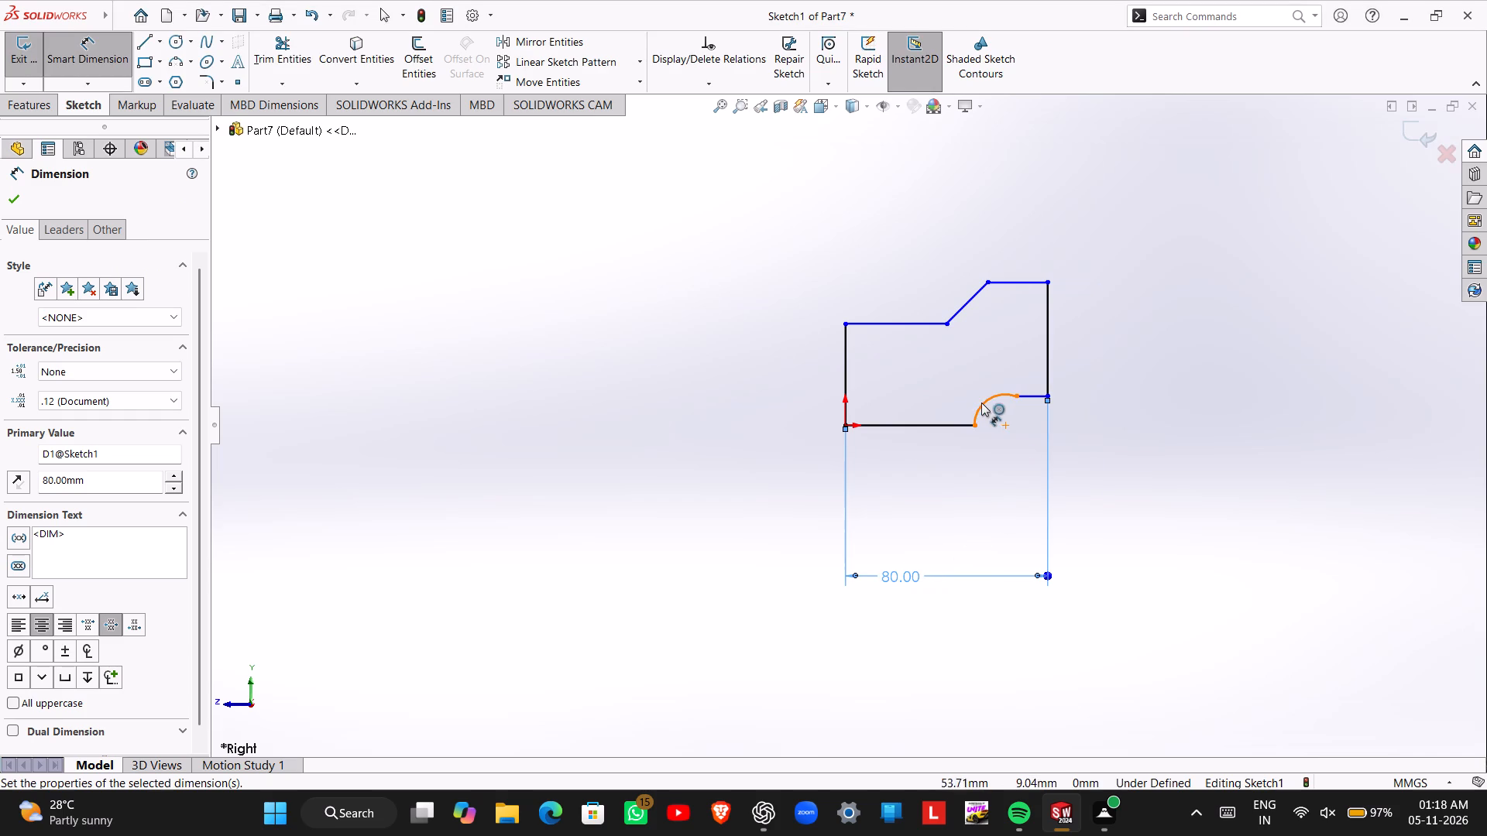
Dimension the profile's base line starting at the origin as 40 mm long.
{"action": "left_click", "coordinate": [892, 423]}
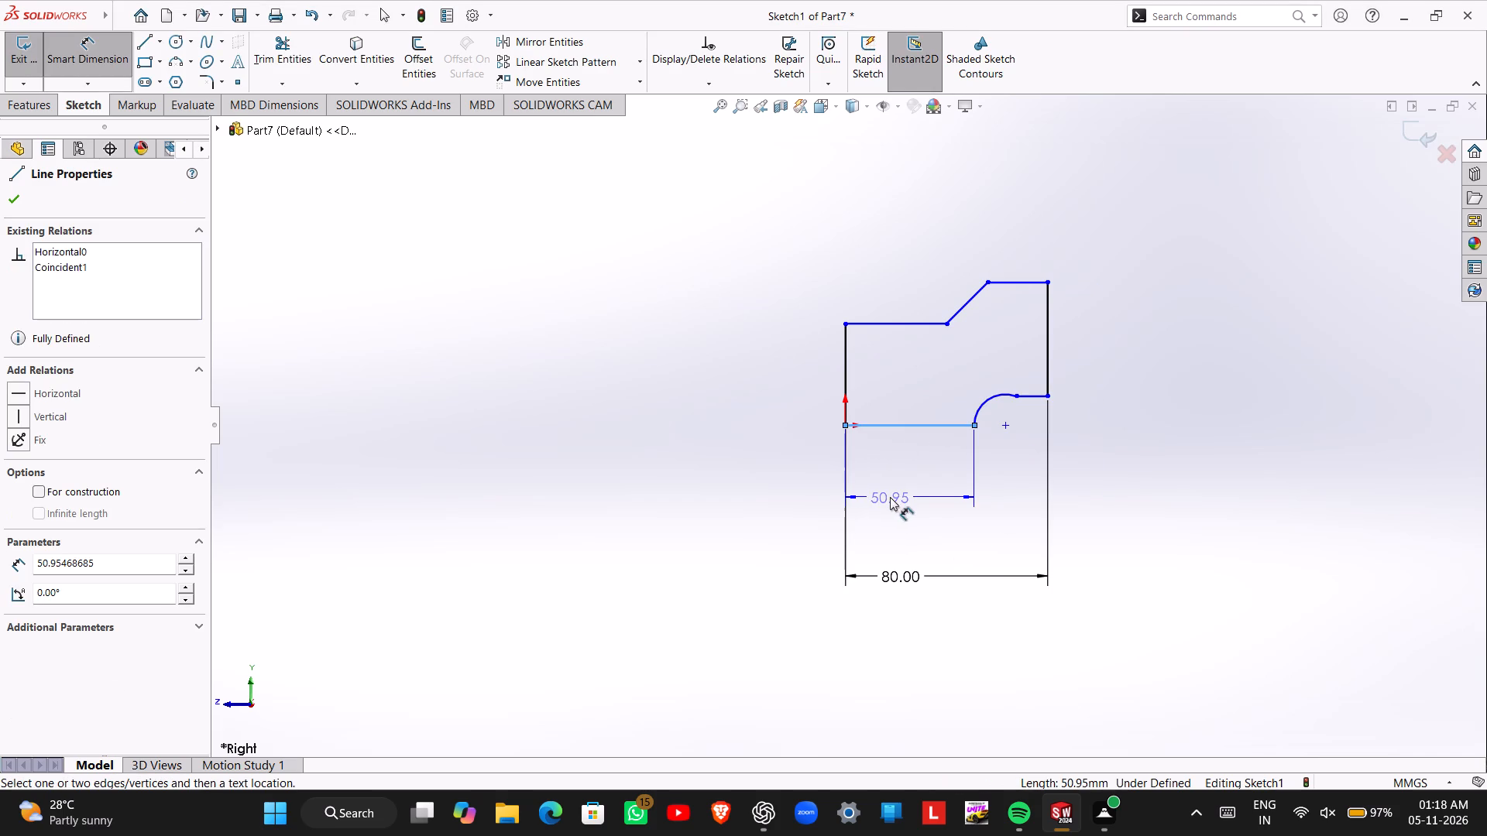
{"action": "left_click", "coordinate": [898, 502]}
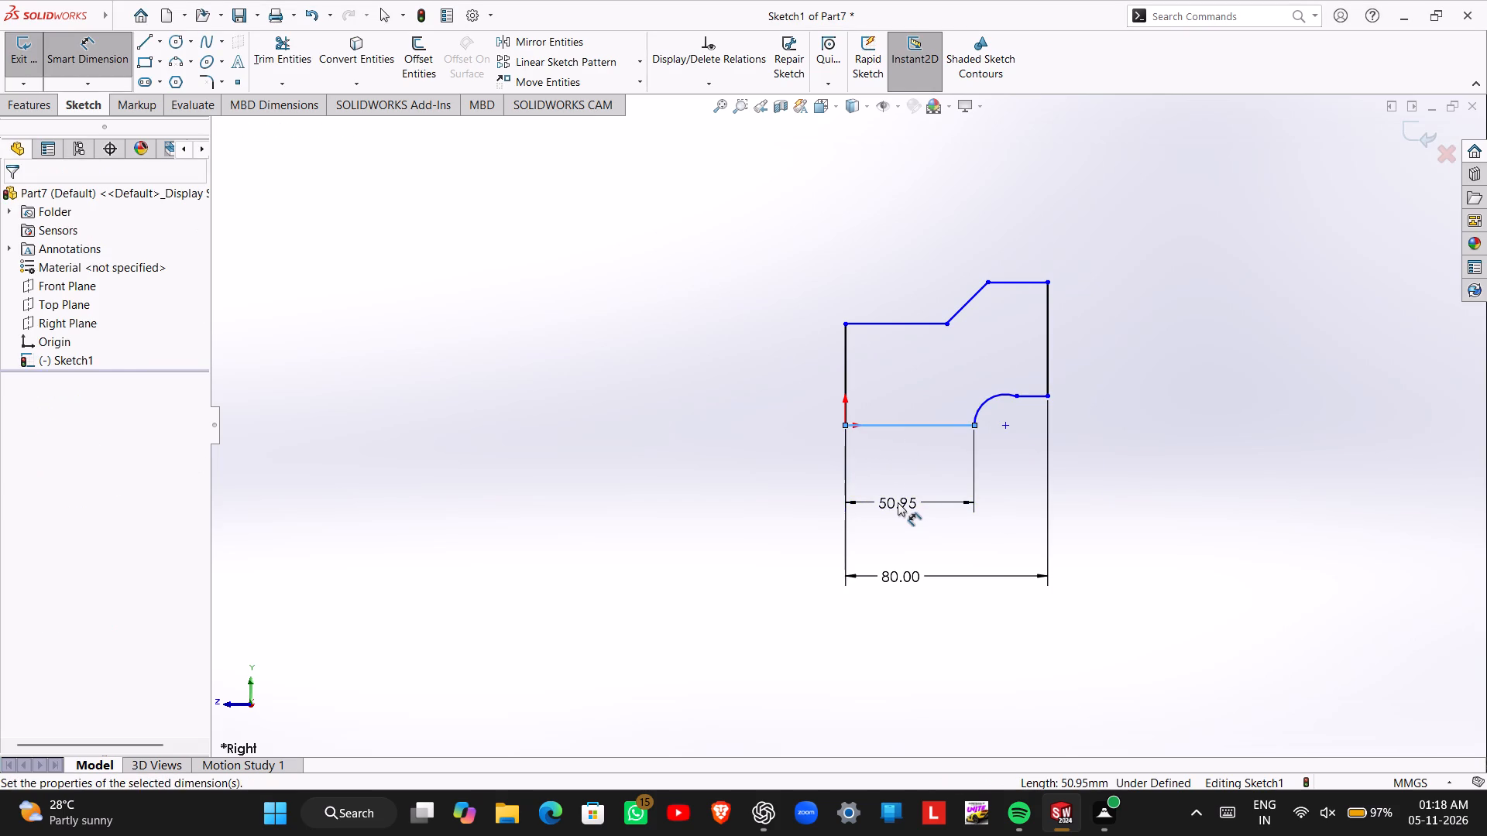
{"action": "type", "text": "40"}
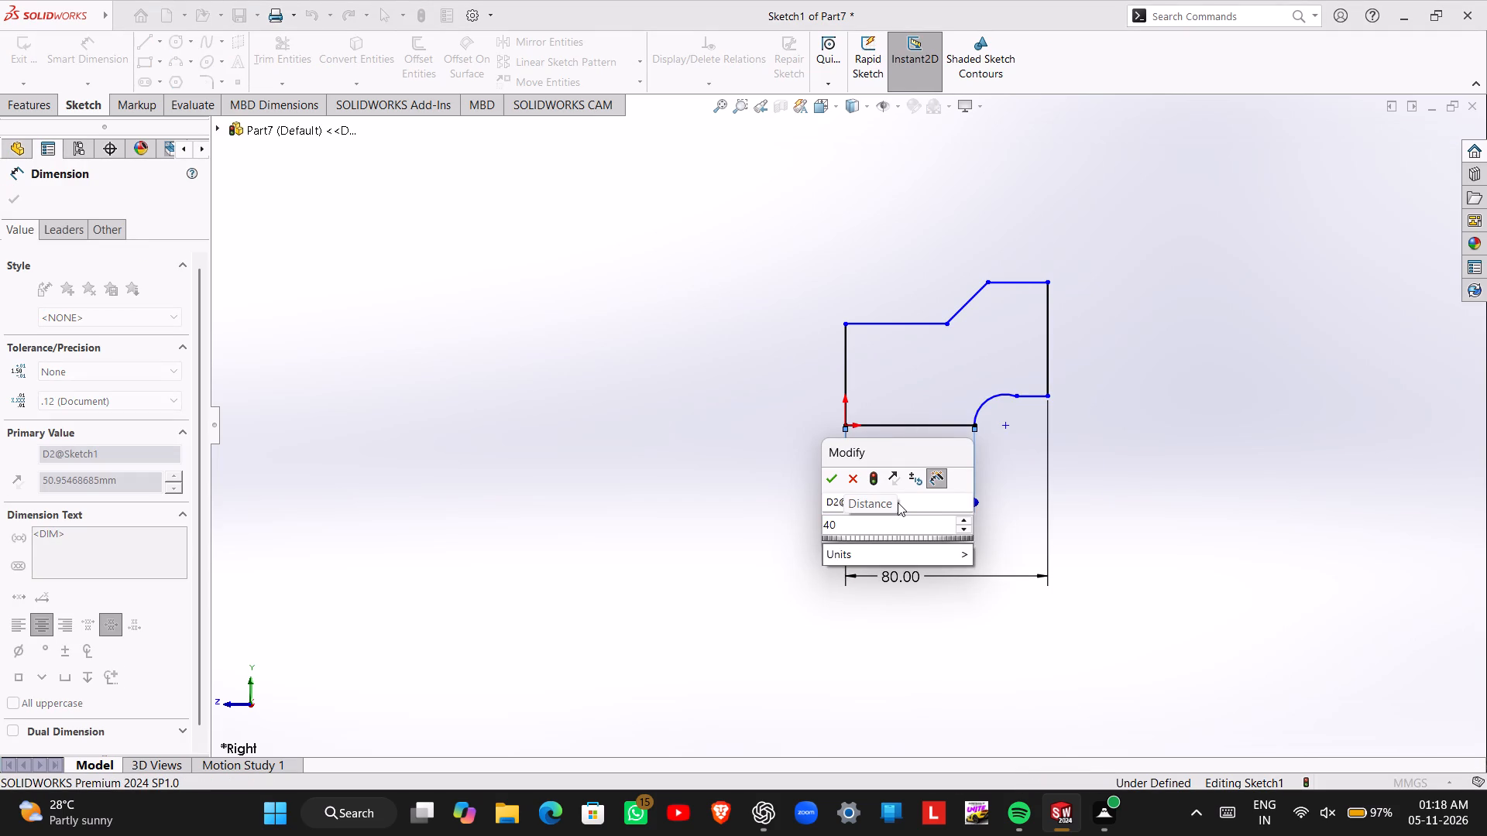
{"action": "key", "text": "Return"}
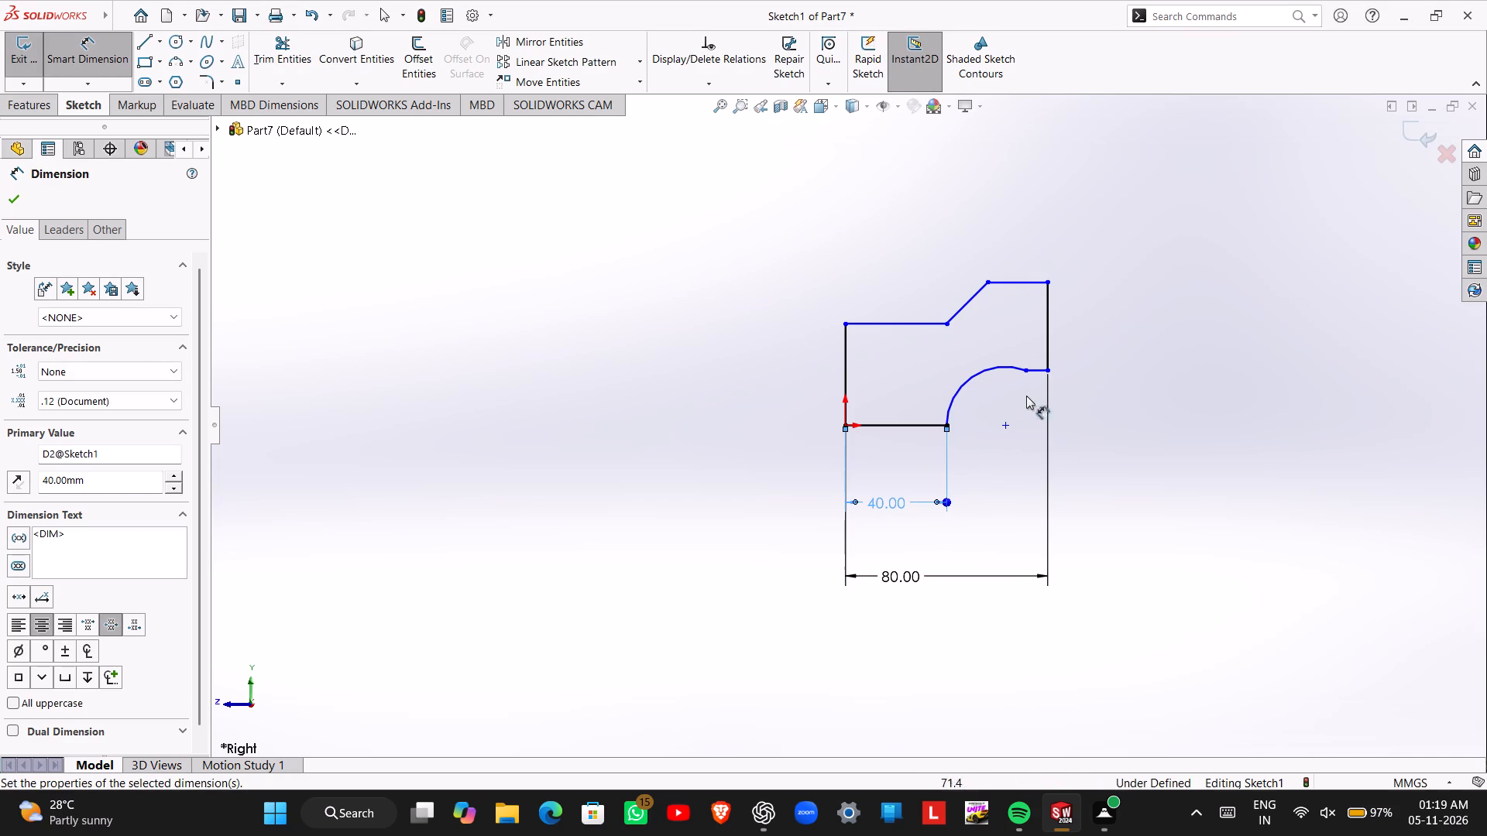
Dimension the radius of the arc between the base line and the ledge as 10 mm.
{"action": "left_click", "coordinate": [974, 375]}
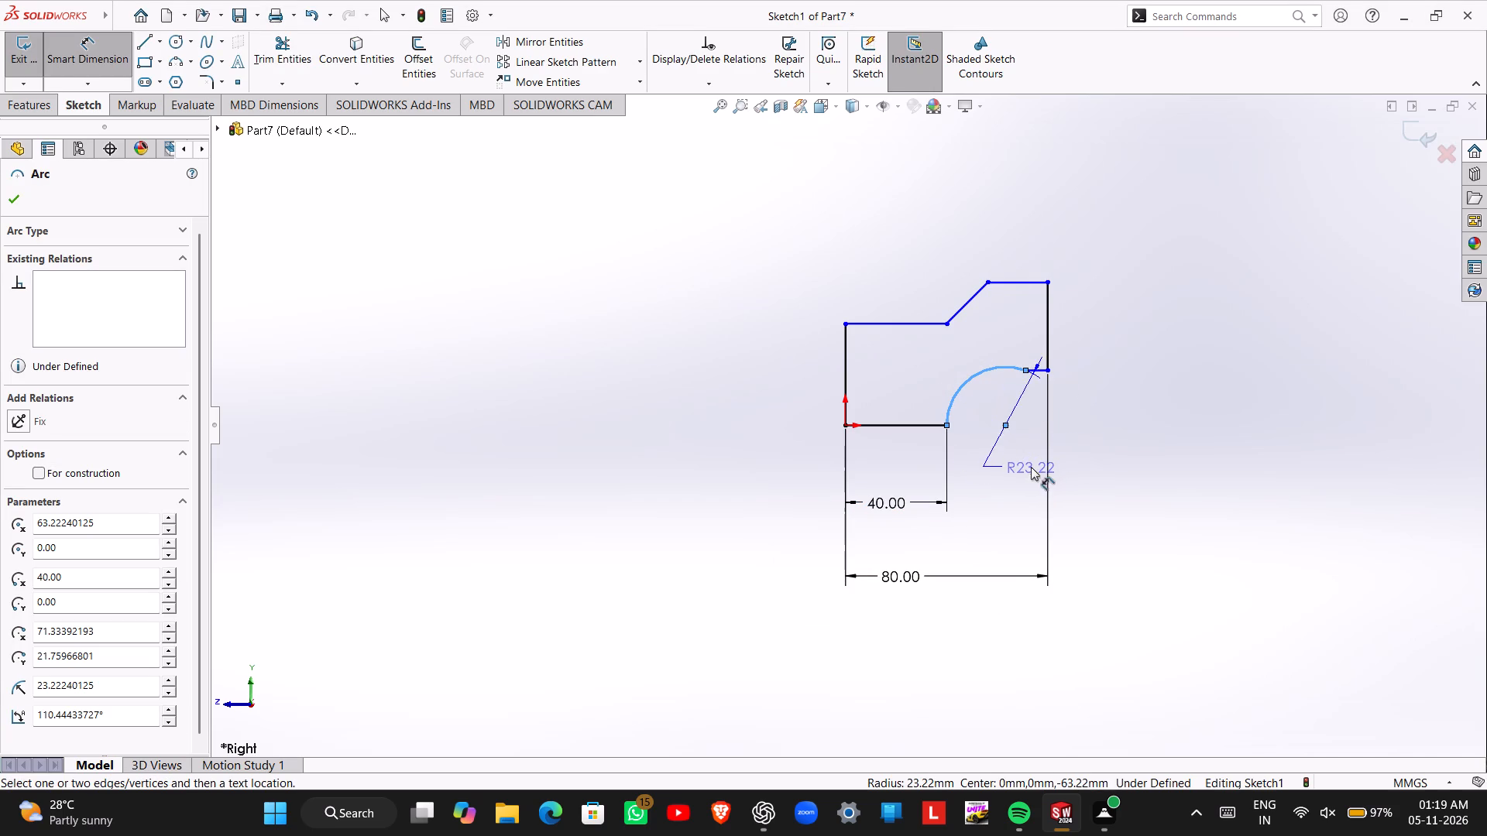
{"action": "left_click", "coordinate": [1074, 440]}
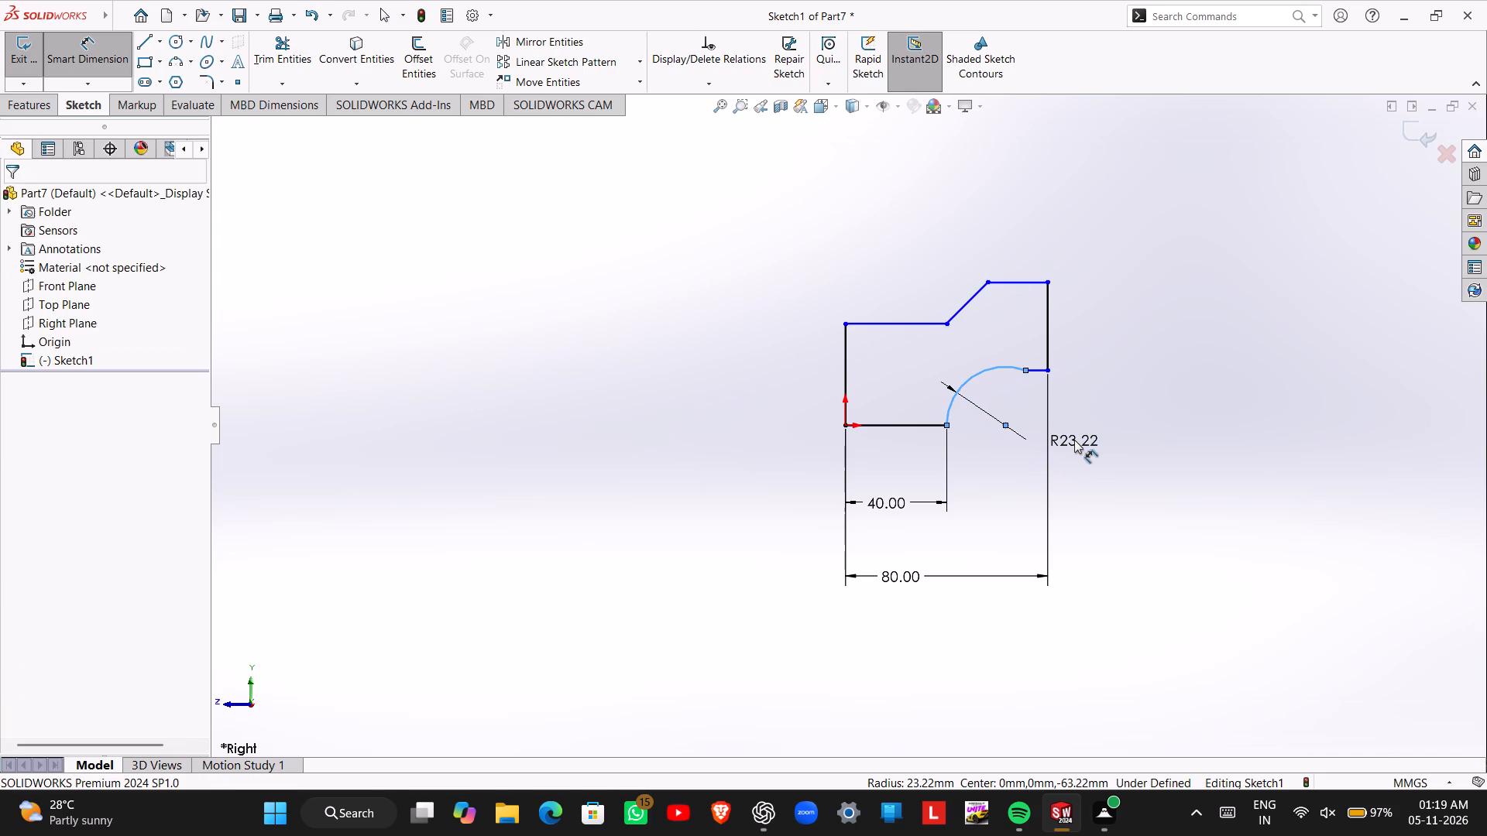
{"action": "type", "text": "100"}
{"action": "key", "text": "BackSpace"}
{"action": "key", "text": "Return"}
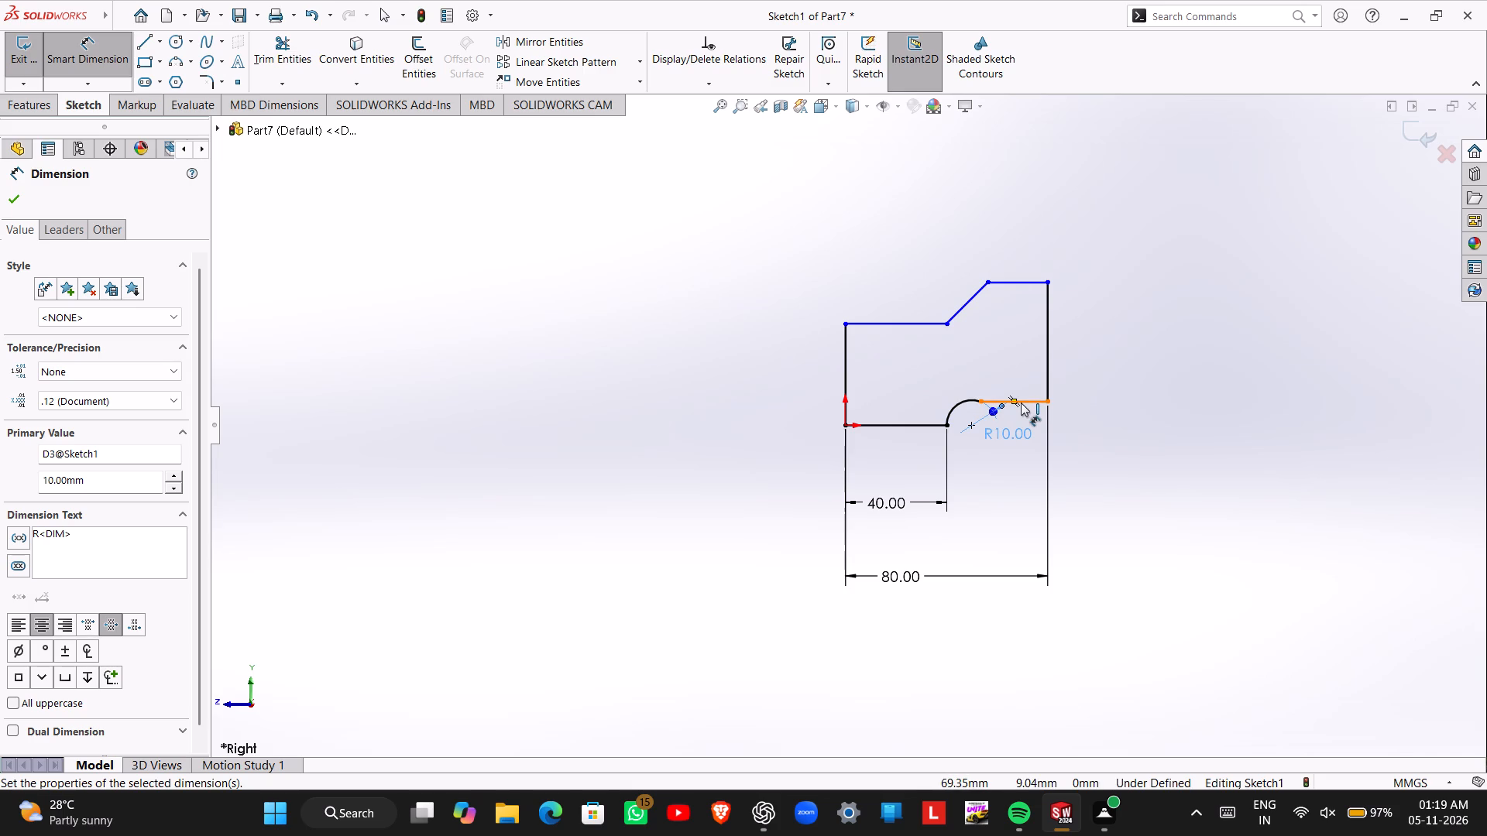
Dimension the short horizontal ledge line beside the arc as 26 mm long.
{"action": "left_click", "coordinate": [1021, 403]}
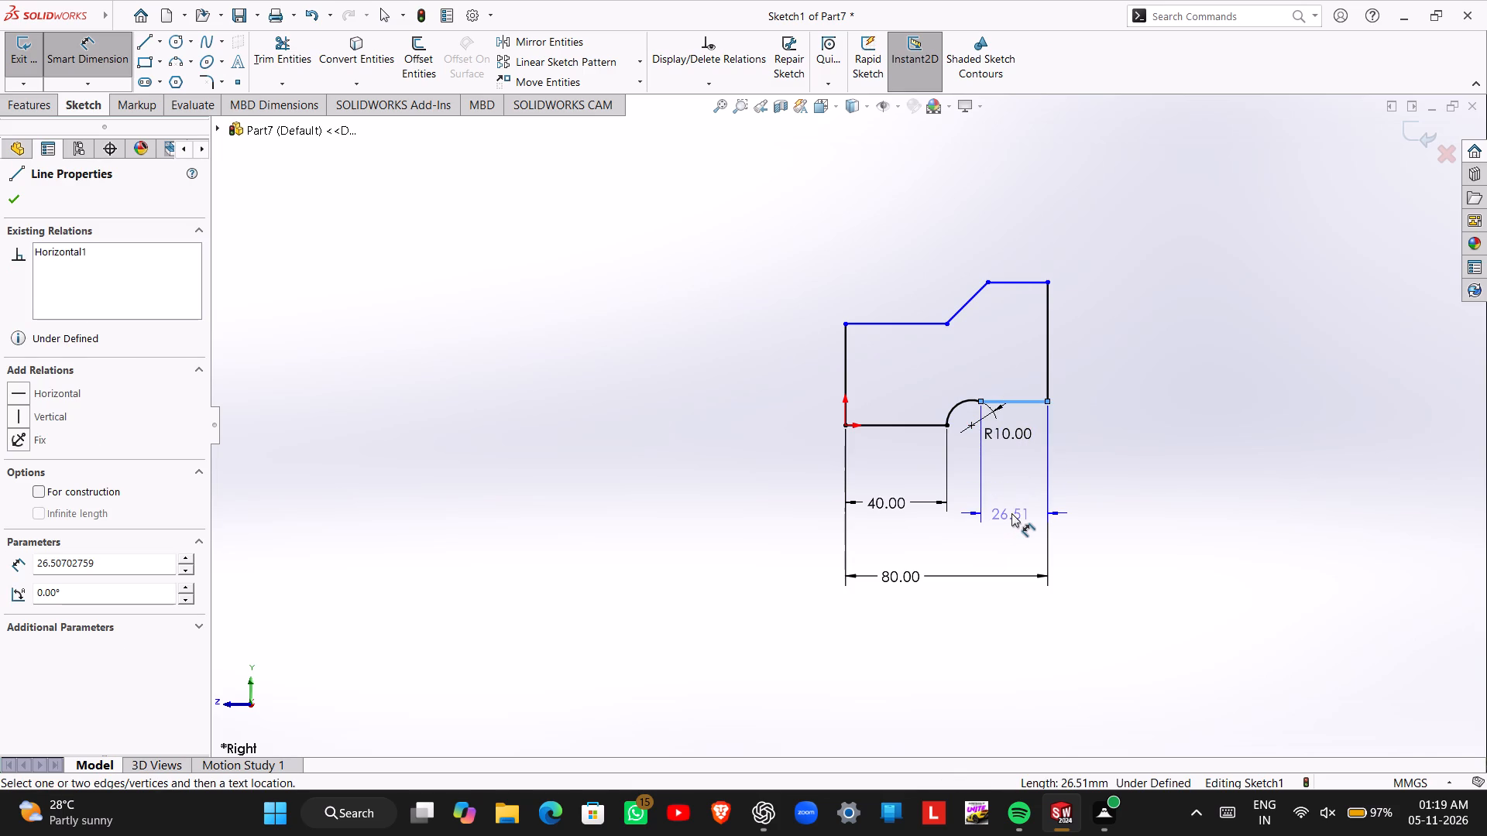
{"action": "left_click", "coordinate": [1012, 514]}
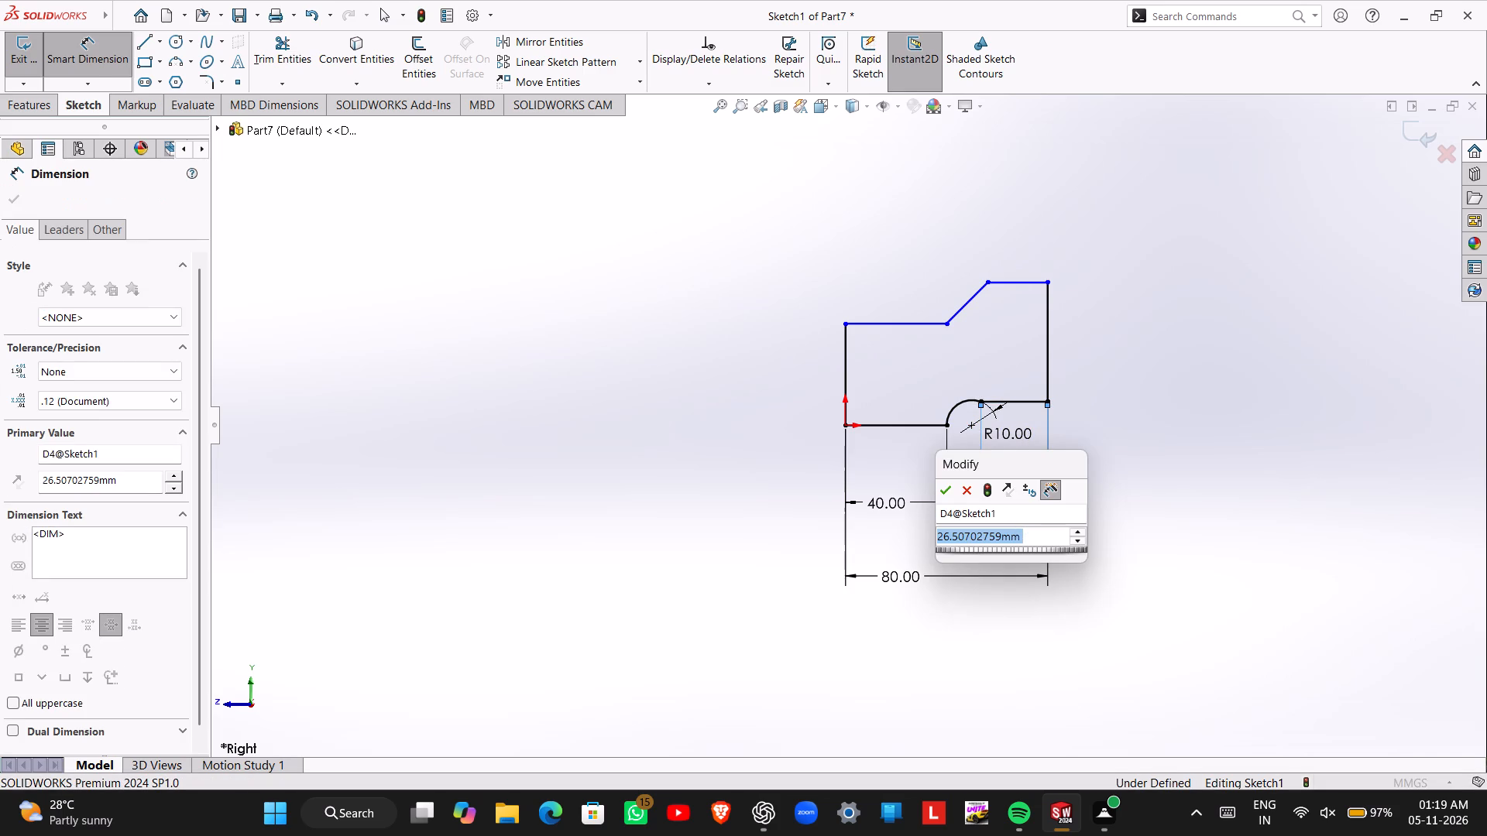
{"action": "type", "text": "26"}
{"action": "key", "text": "Return"}
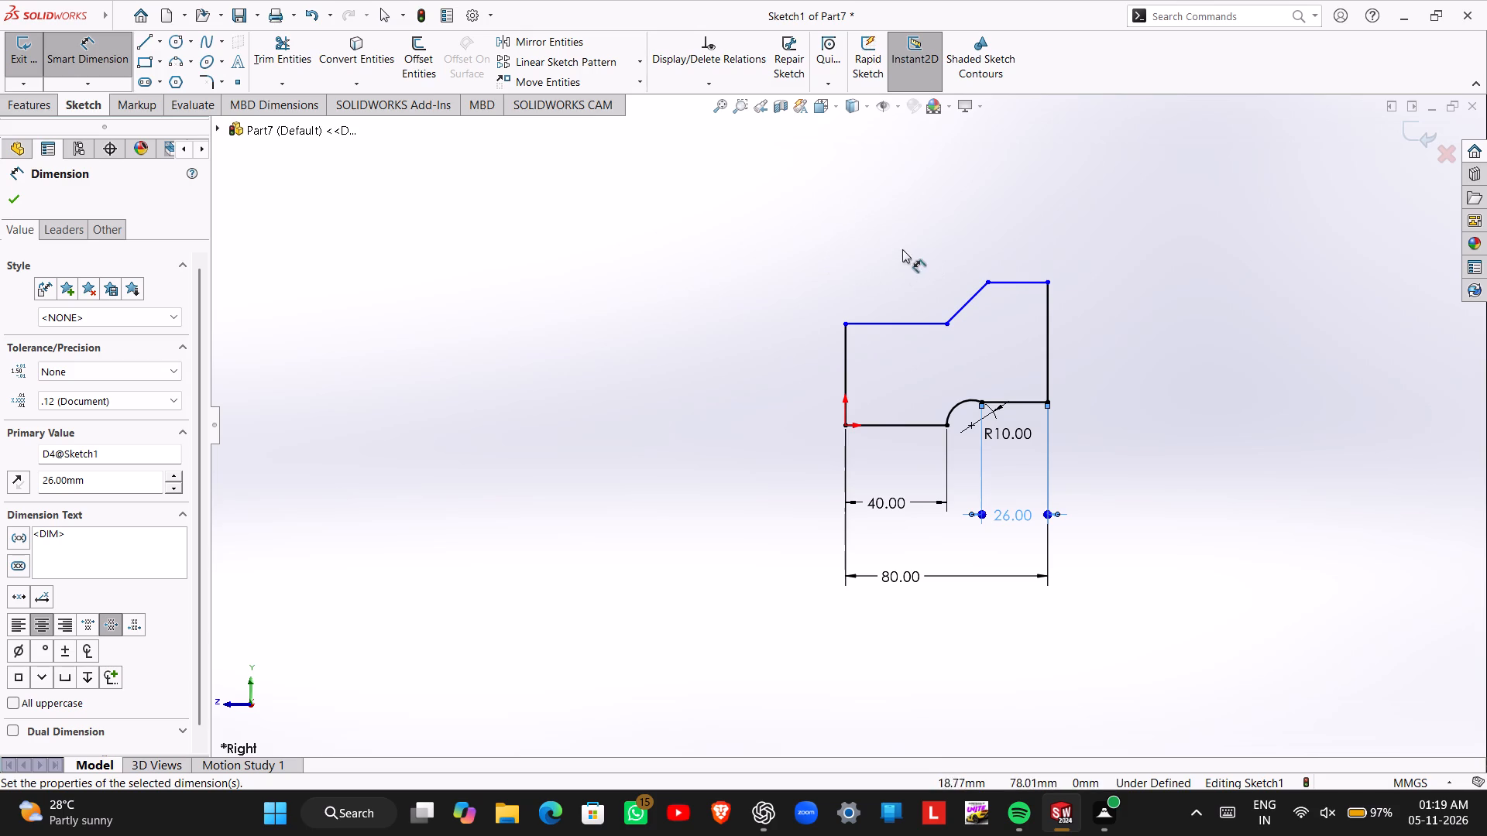
Dimension the vertical distance from the origin to the upper end of the slanted line as 58 mm.
{"action": "left_click", "coordinate": [987, 279]}
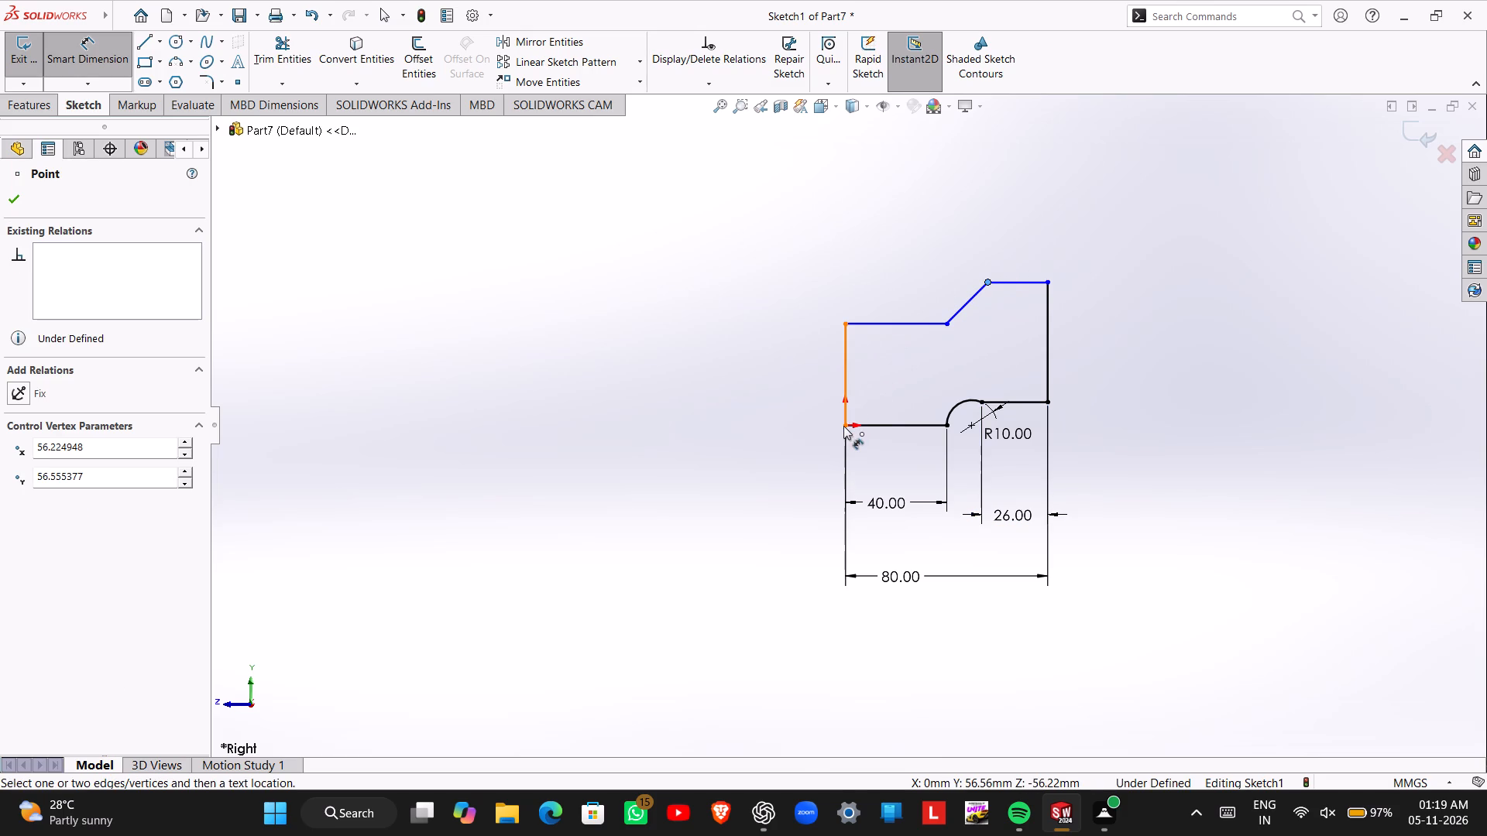
{"action": "left_click", "coordinate": [843, 424]}
{"action": "left_click", "coordinate": [668, 348]}
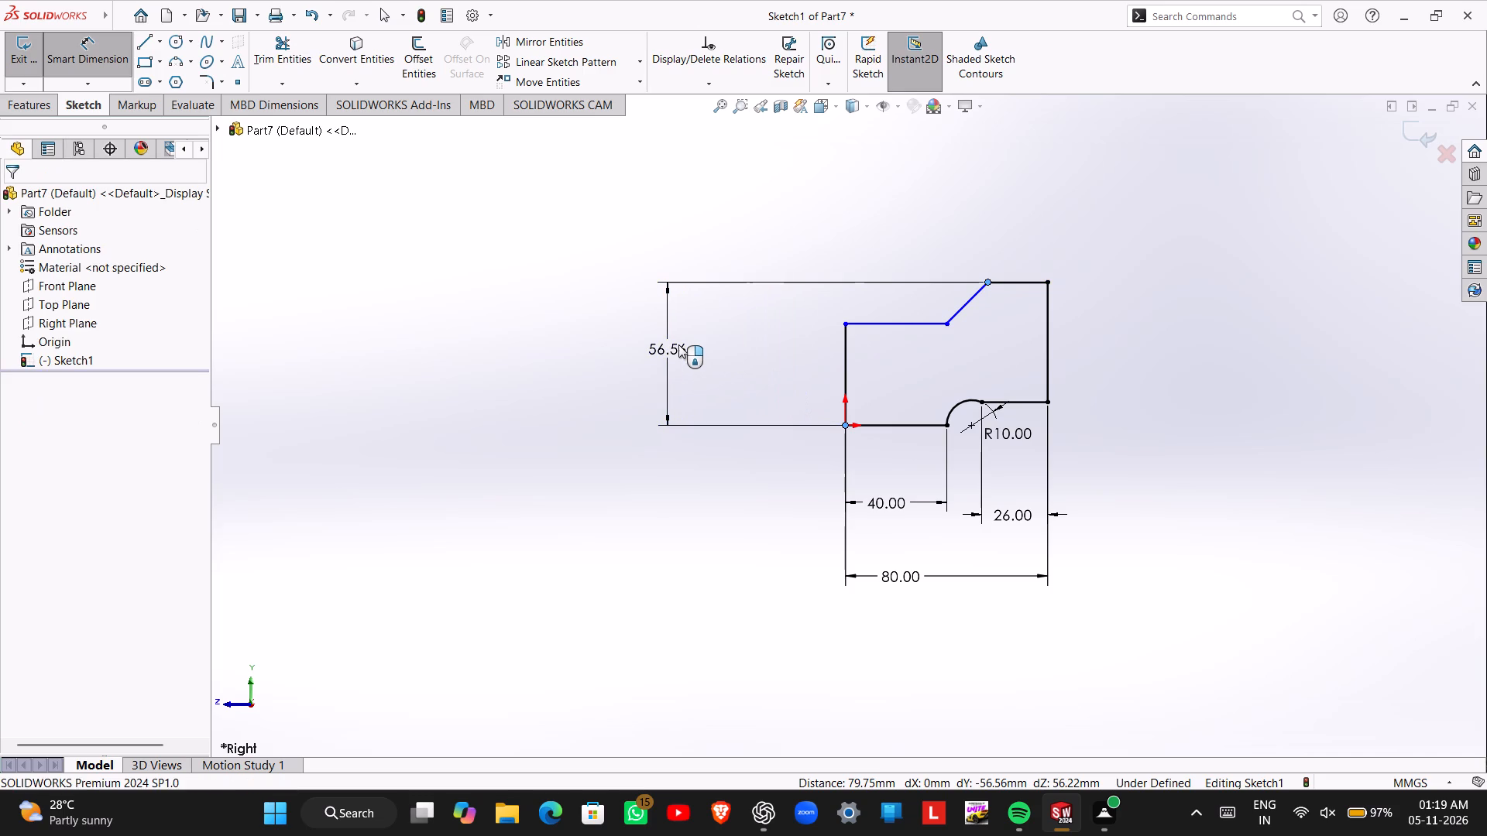
{"action": "type", "text": "50"}
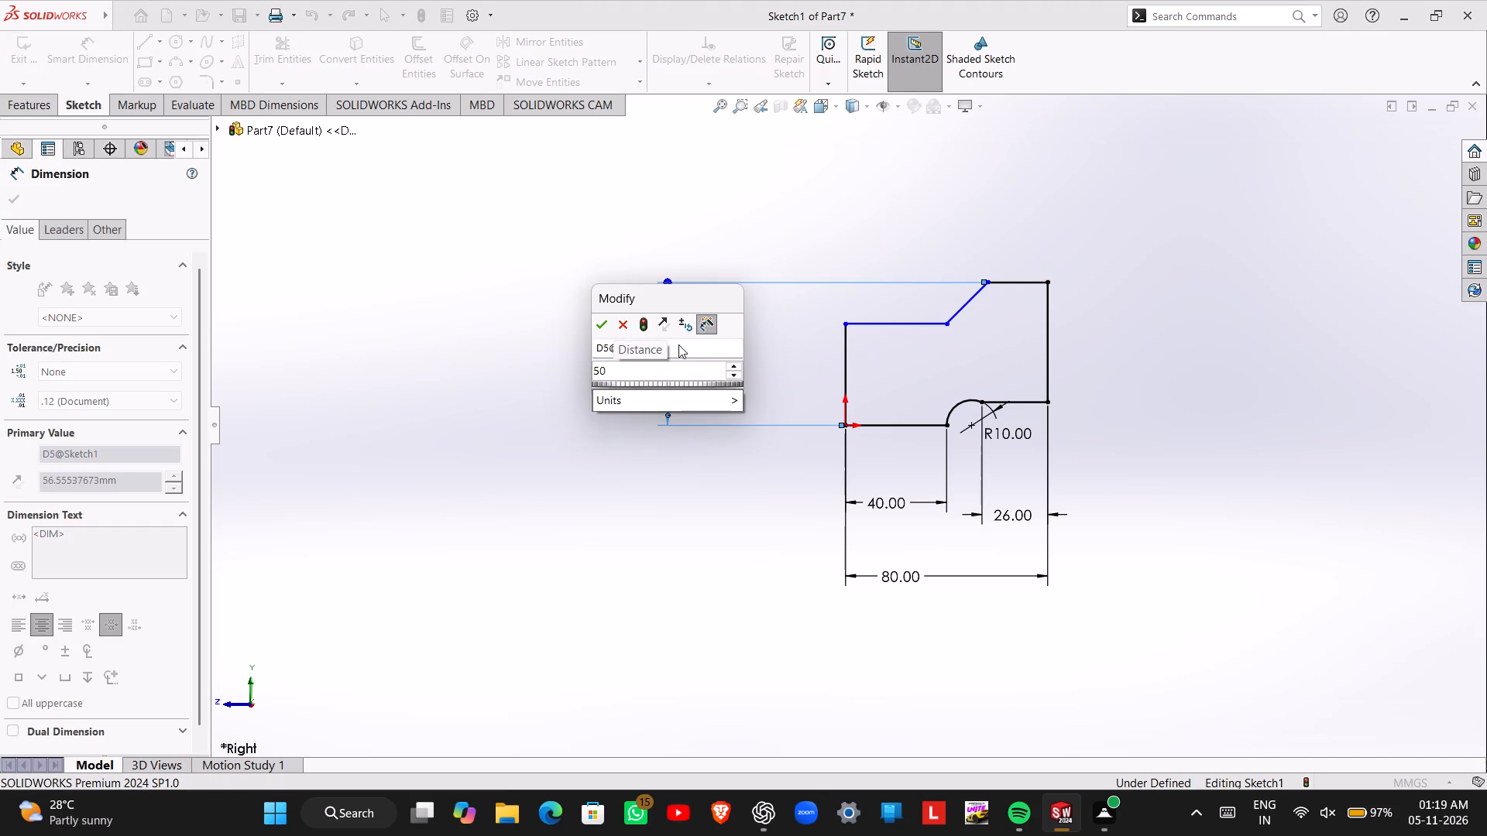
{"action": "key", "text": "BackSpace"}
{"action": "key", "text": "8"}
{"action": "key", "text": "Return"}
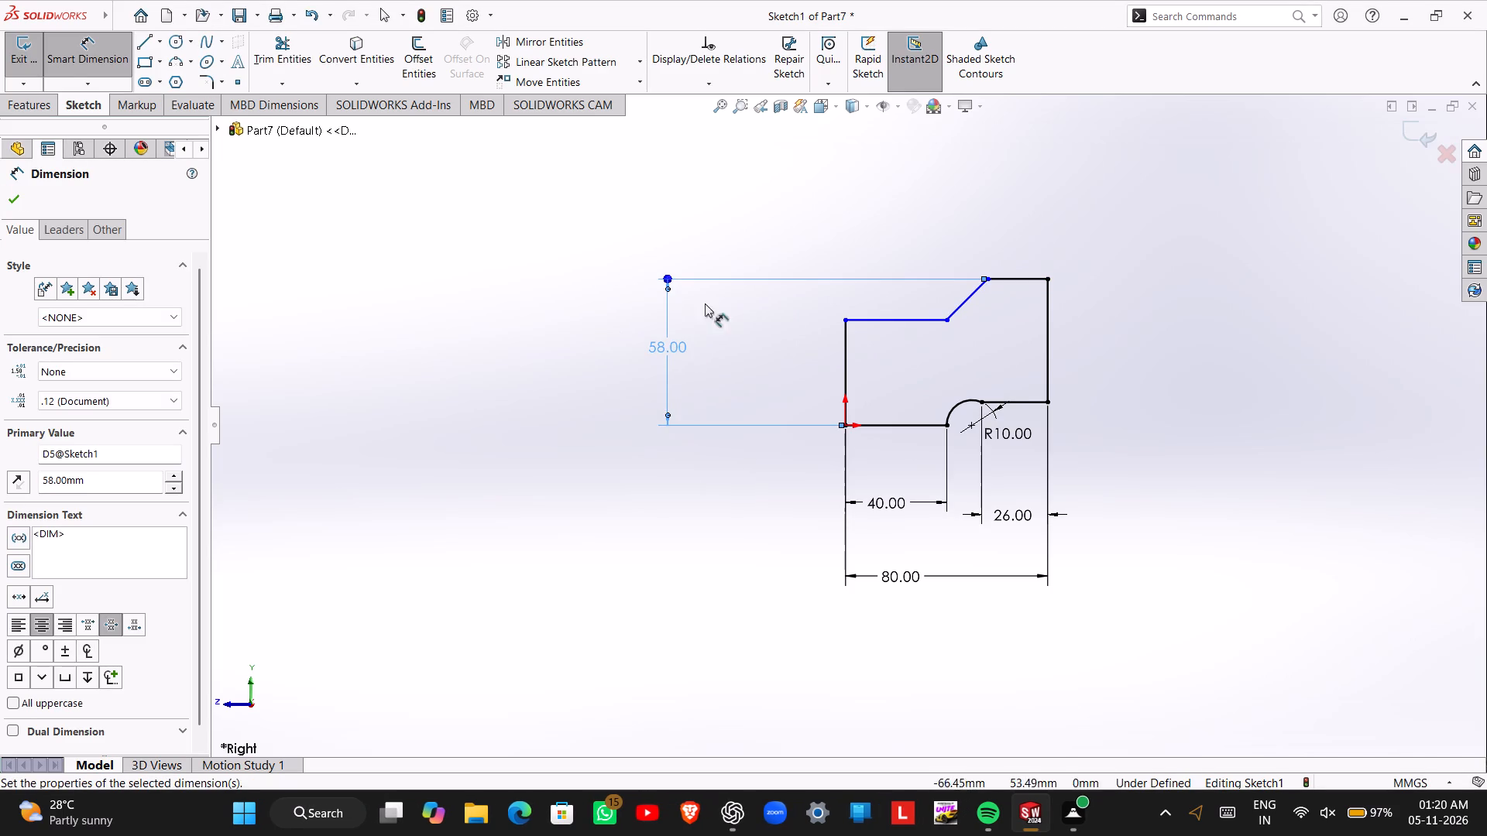
Dimension the height of the lower step above the origin as 40 mm.
{"action": "left_click", "coordinate": [843, 318]}
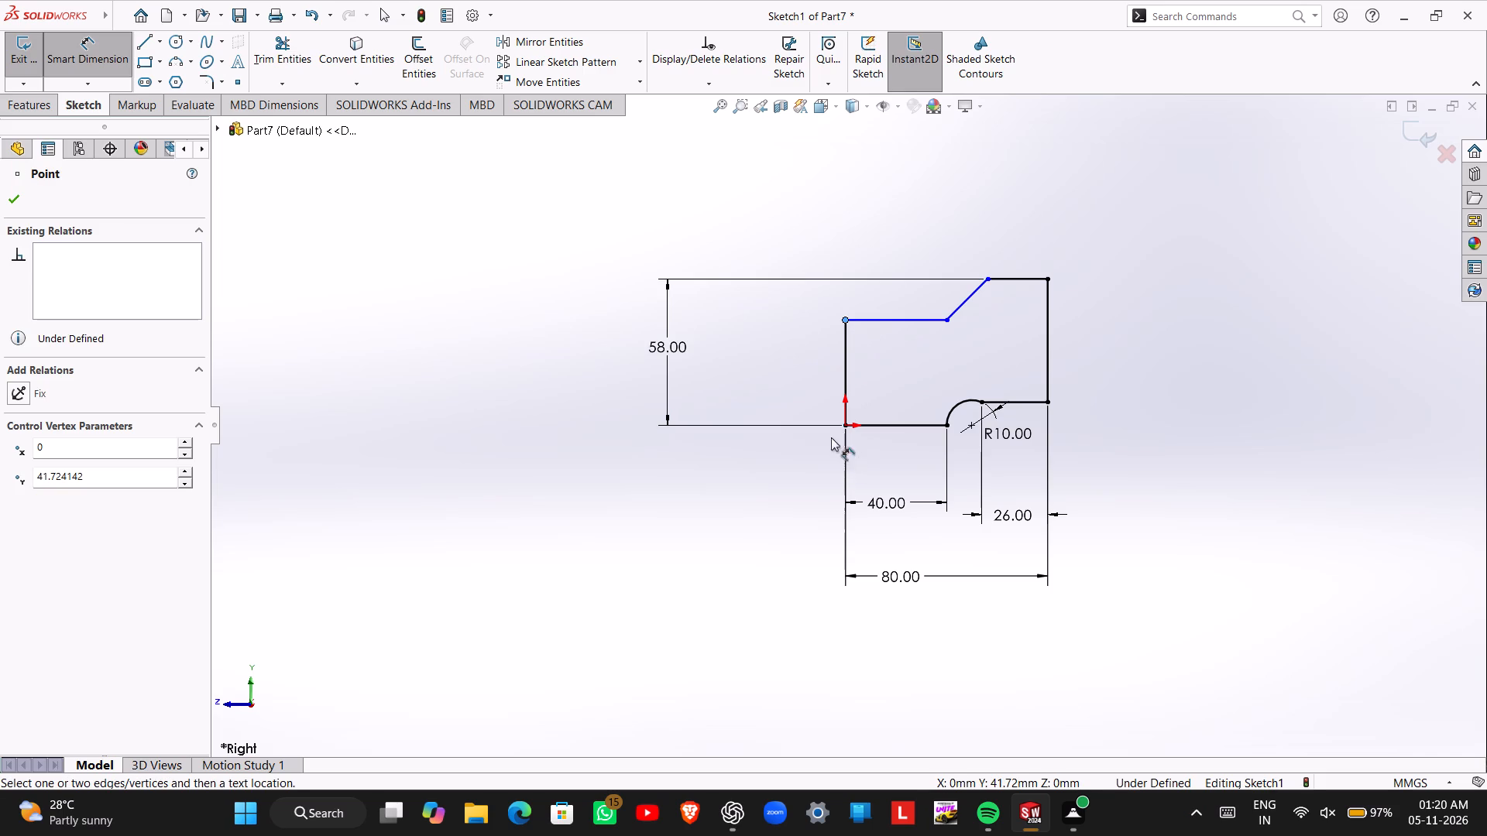
{"action": "left_click", "coordinate": [845, 425]}
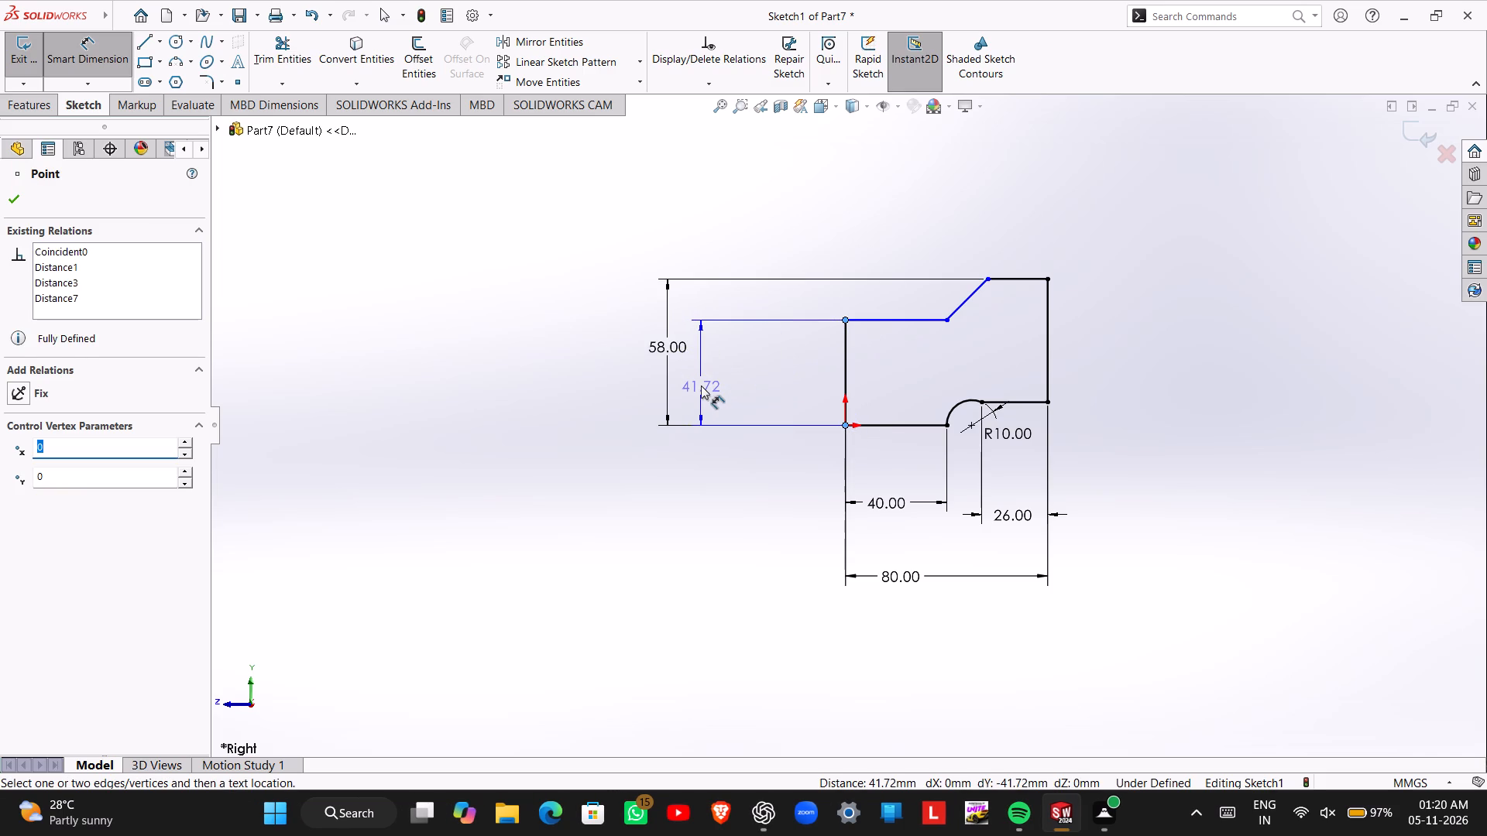
{"action": "left_click", "coordinate": [701, 385]}
{"action": "type", "text": "40"}
{"action": "key", "text": "Return"}
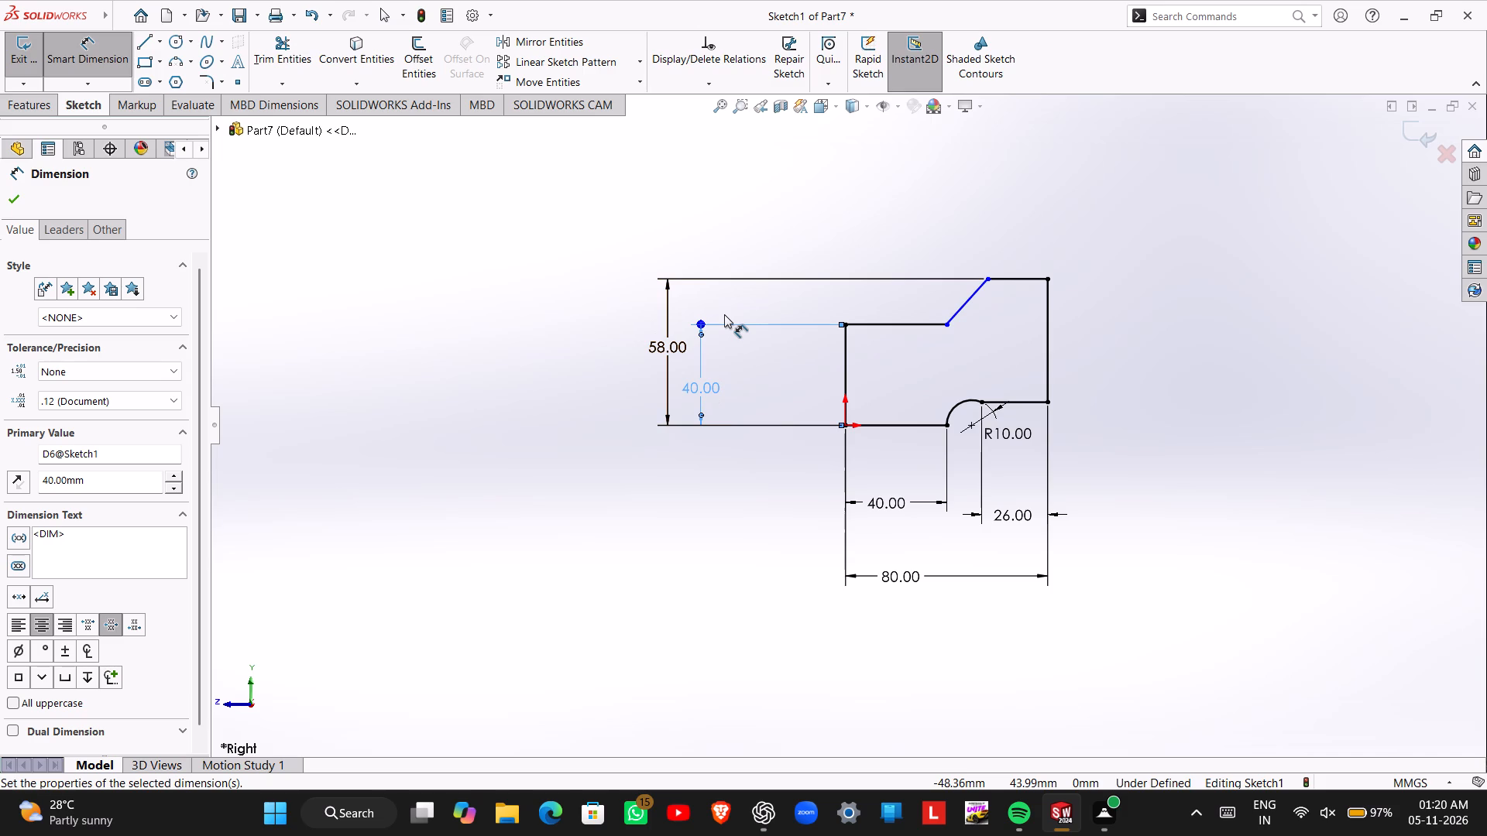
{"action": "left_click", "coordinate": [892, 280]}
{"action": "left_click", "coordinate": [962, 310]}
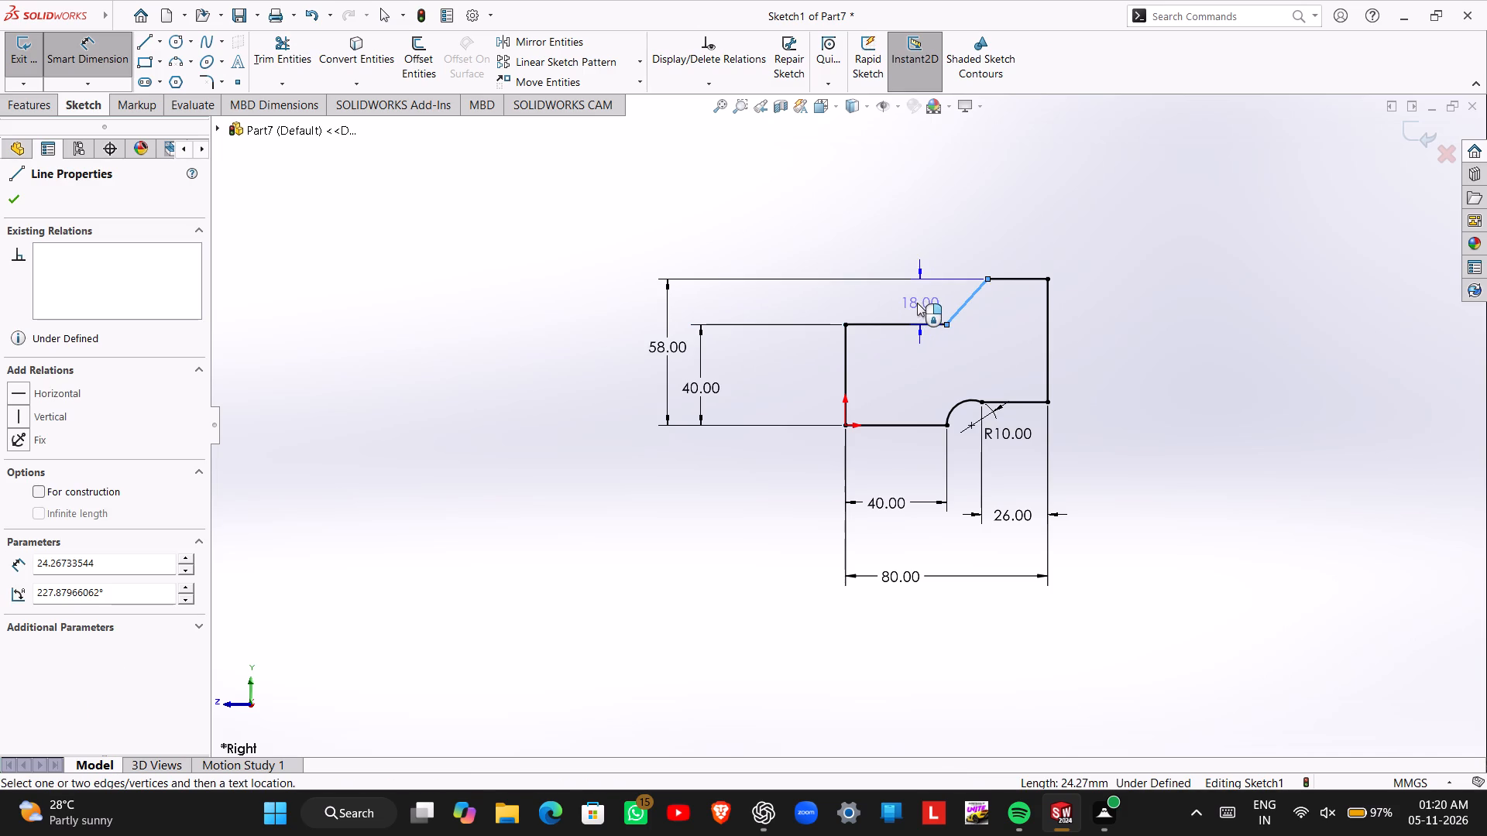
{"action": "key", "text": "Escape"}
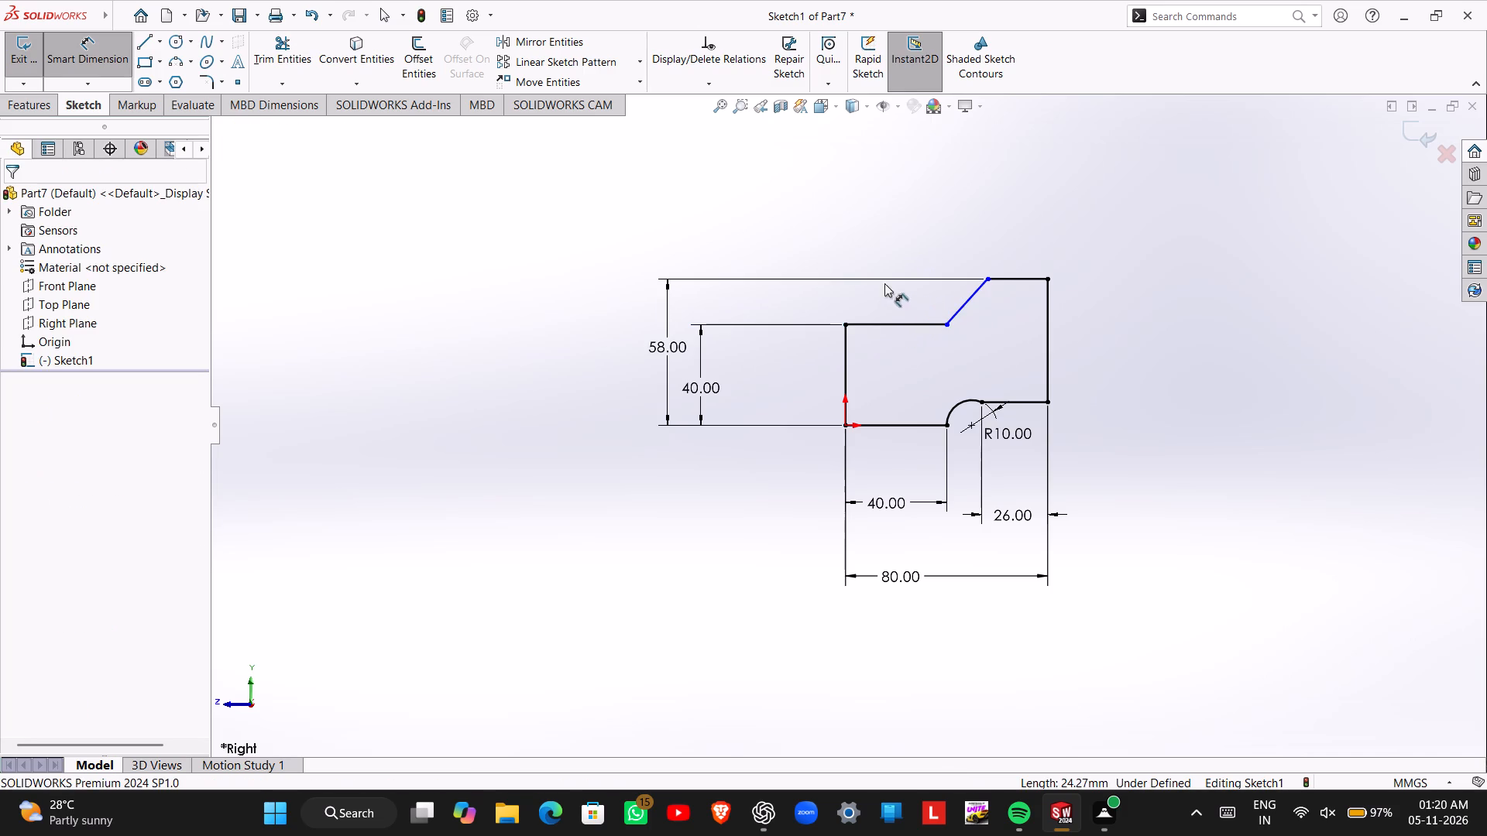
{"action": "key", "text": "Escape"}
Draw a horizontal centerline about 50 mm long from the slanted line's upper end, out over the lower step.
{"action": "left_click", "coordinate": [149, 46]}
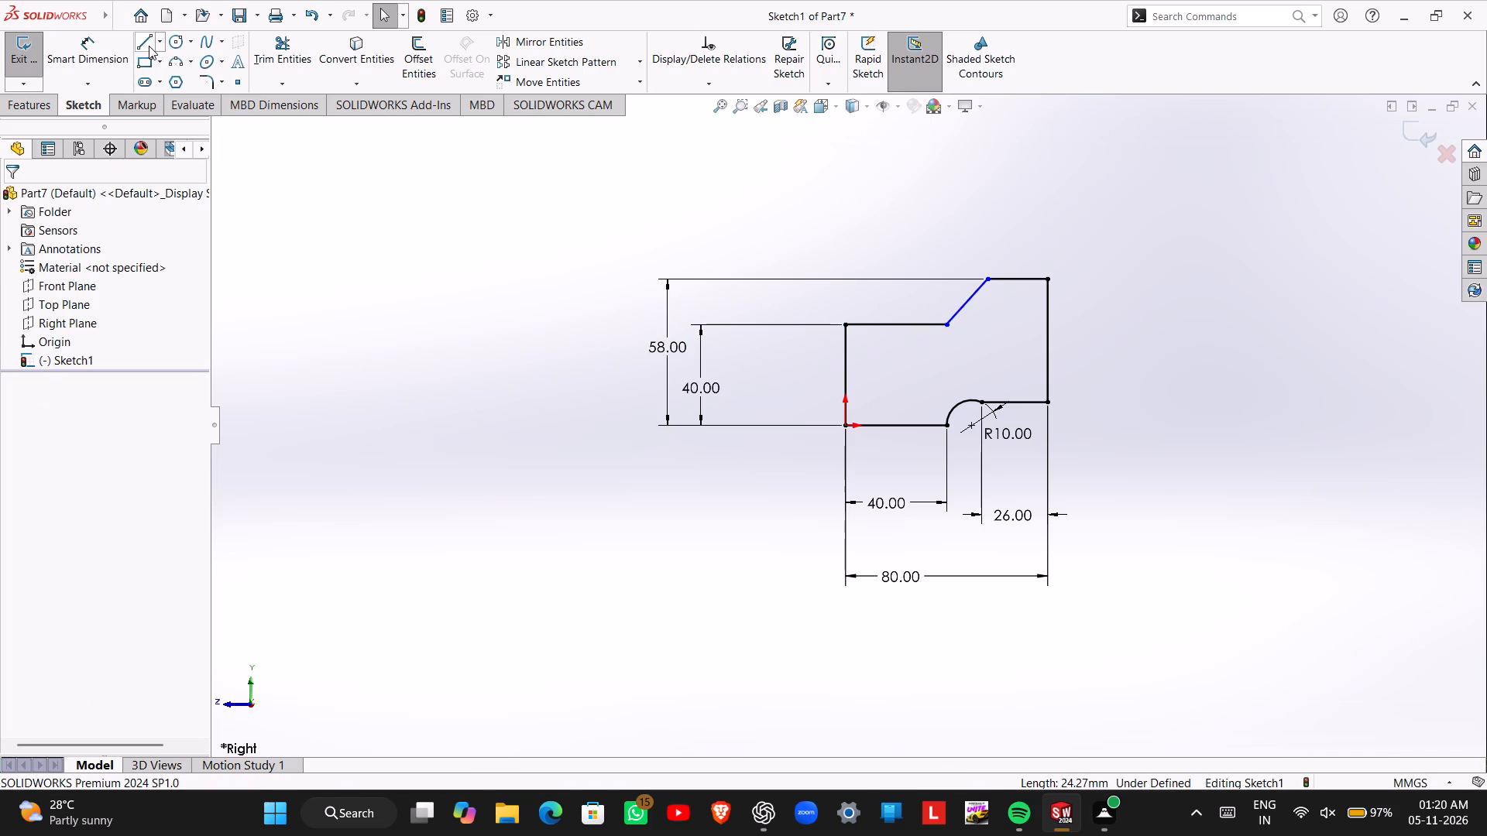
{"action": "left_click", "coordinate": [160, 45]}
{"action": "left_click", "coordinate": [169, 81]}
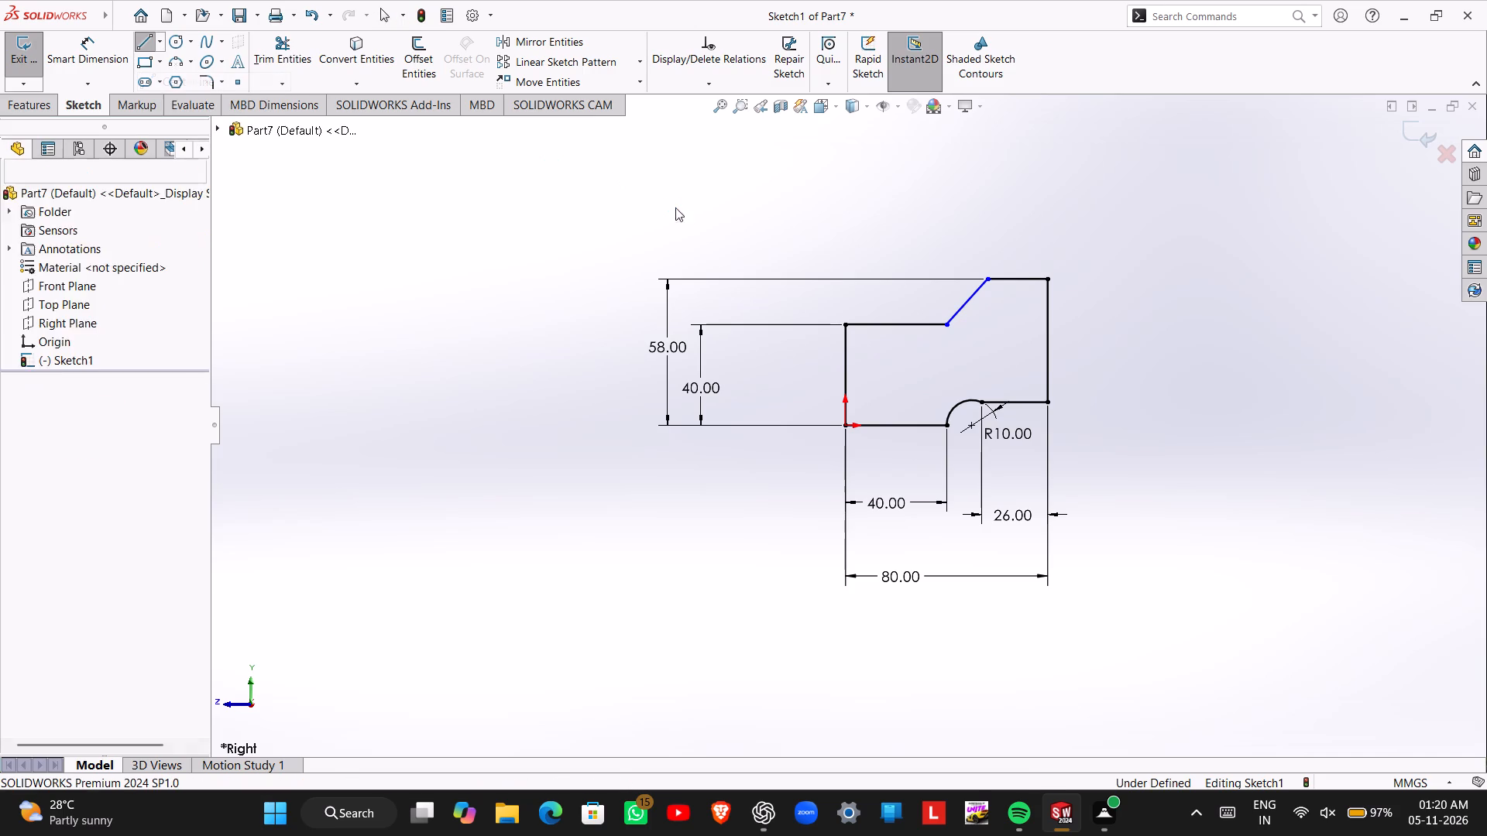
{"action": "left_click", "coordinate": [988, 278]}
{"action": "left_click", "coordinate": [861, 276]}
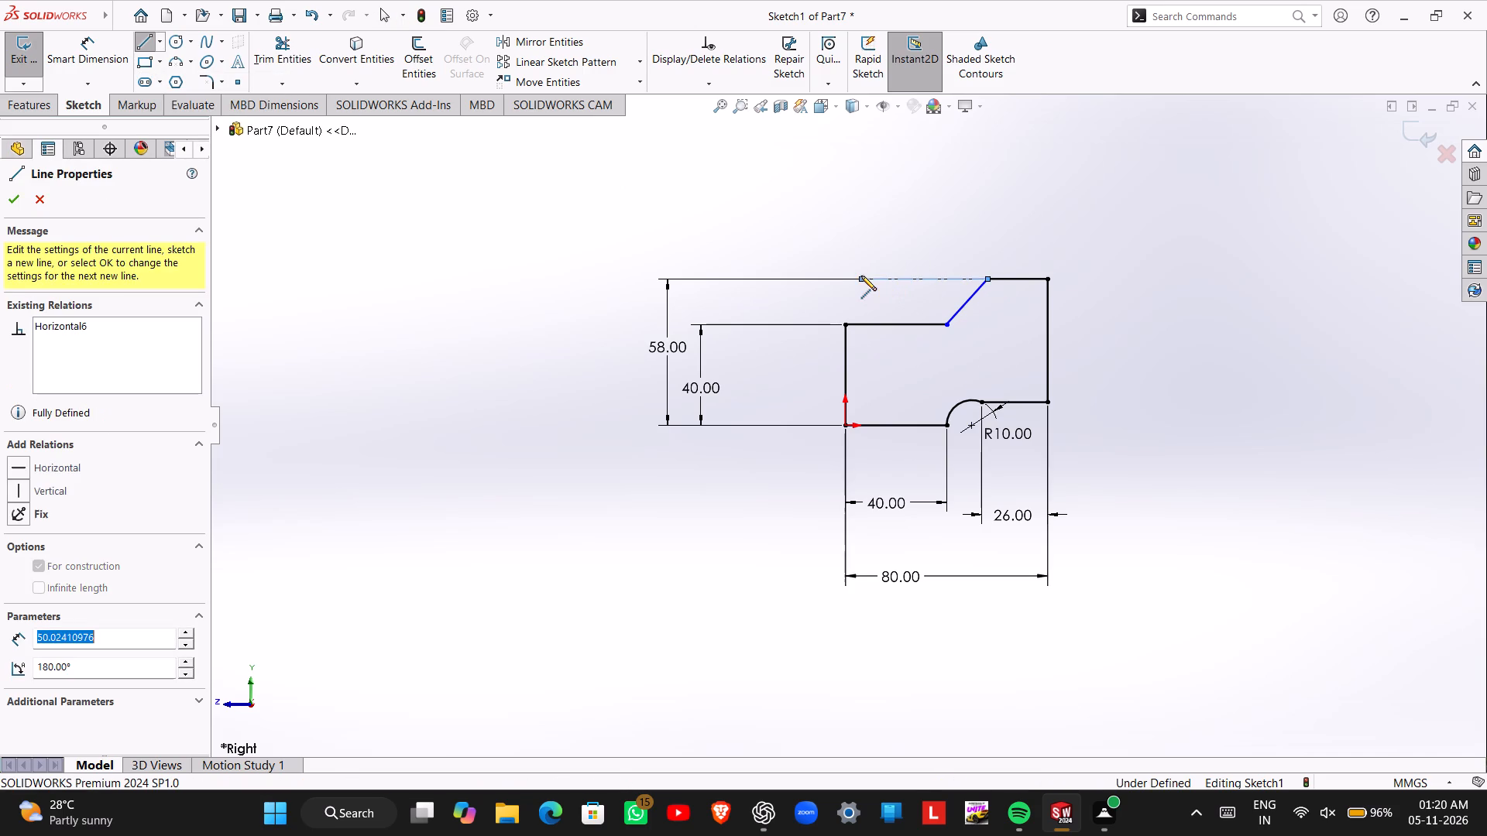
{"action": "key", "text": "Escape"}
Dimension the angle between the horizontal centerline and the slanted line as 60° and exit the sketch.
{"action": "right_click_drag", "start_coordinate": [774, 197], "coordinate": [771, 180]}
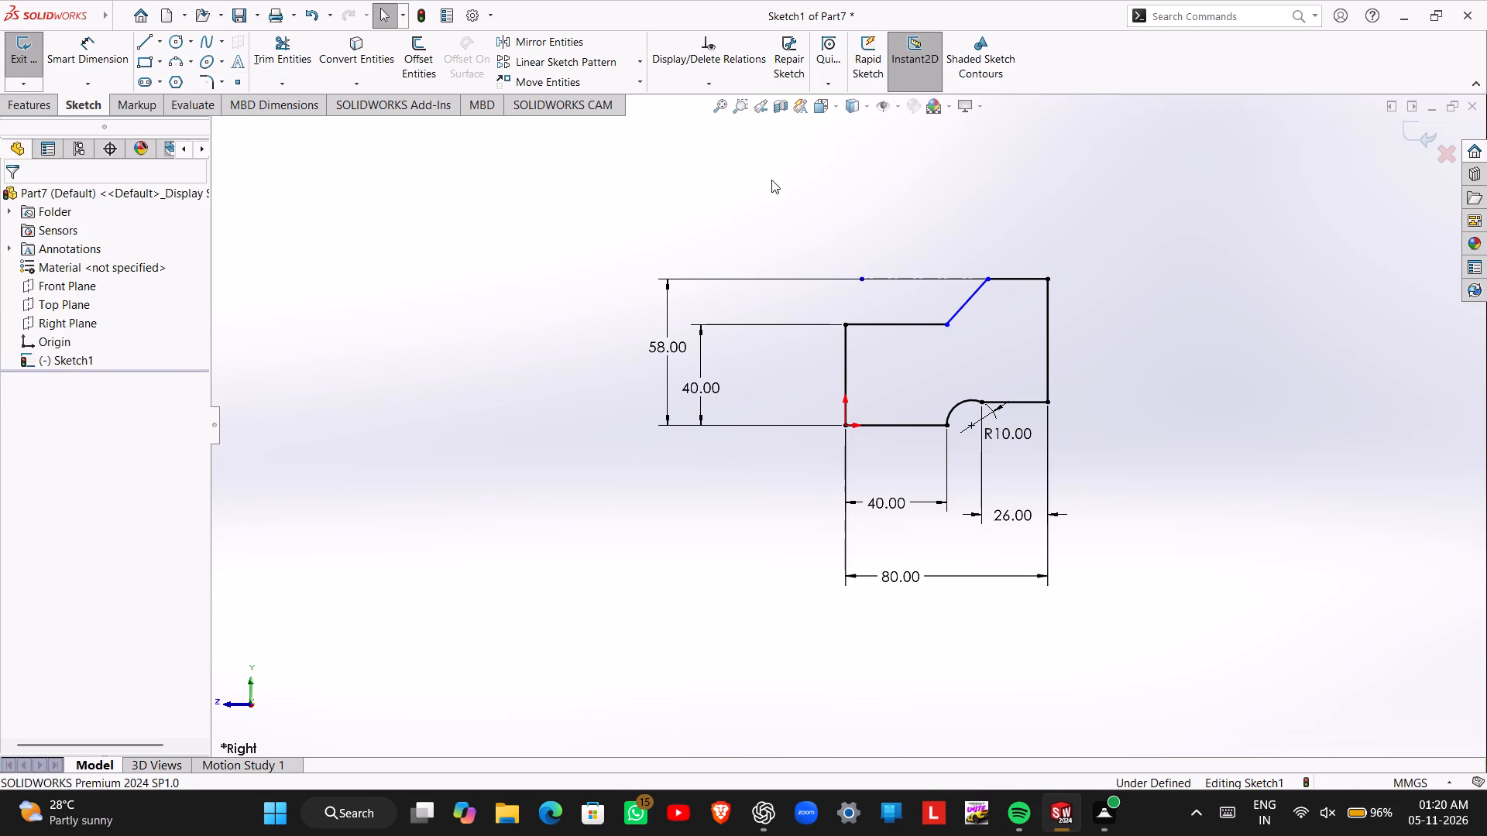
{"action": "right_click_drag", "start_coordinate": [771, 180], "coordinate": [757, 117]}
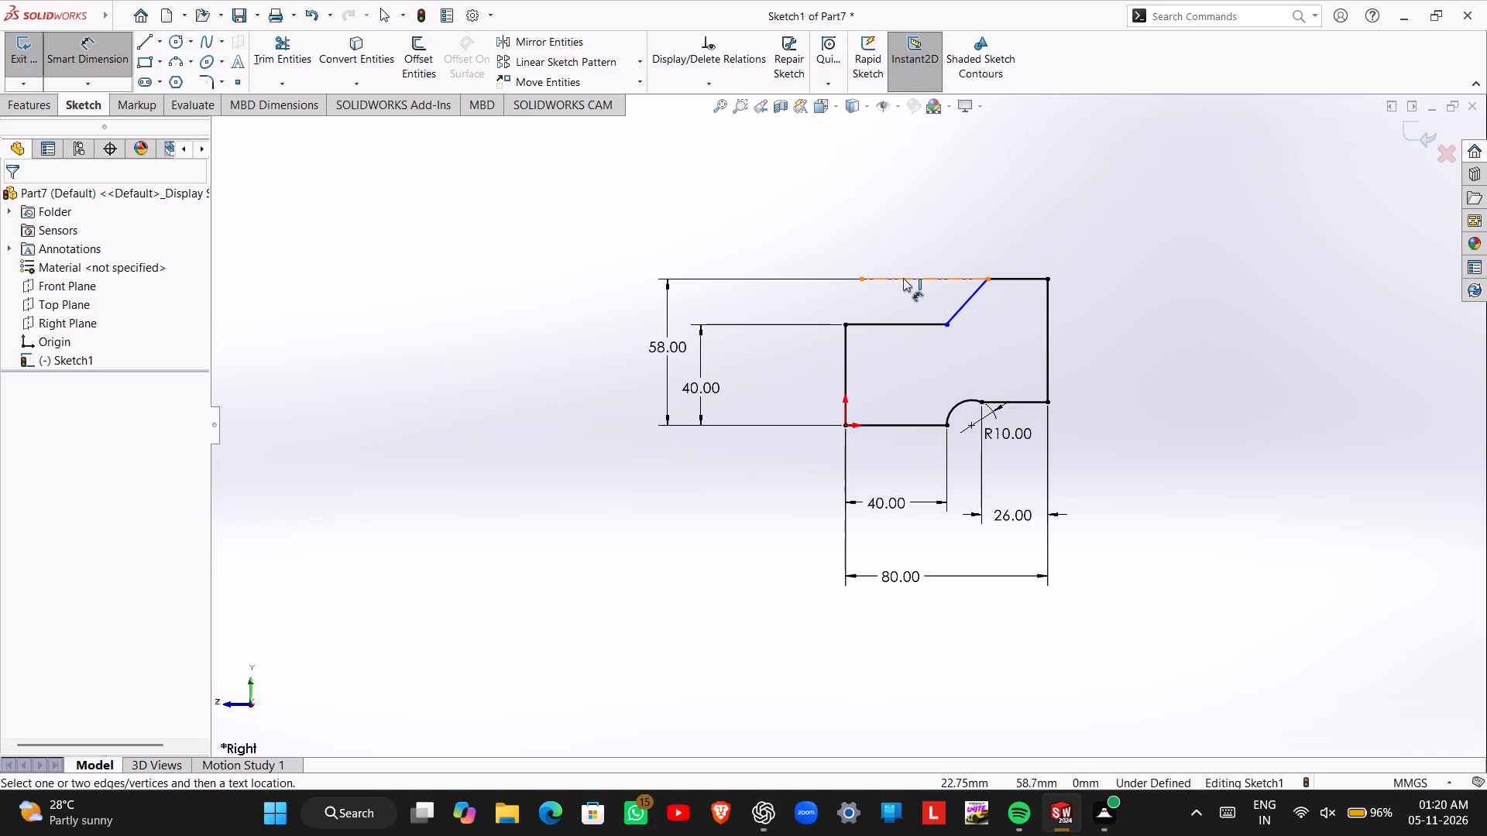
{"action": "left_click", "coordinate": [903, 278]}
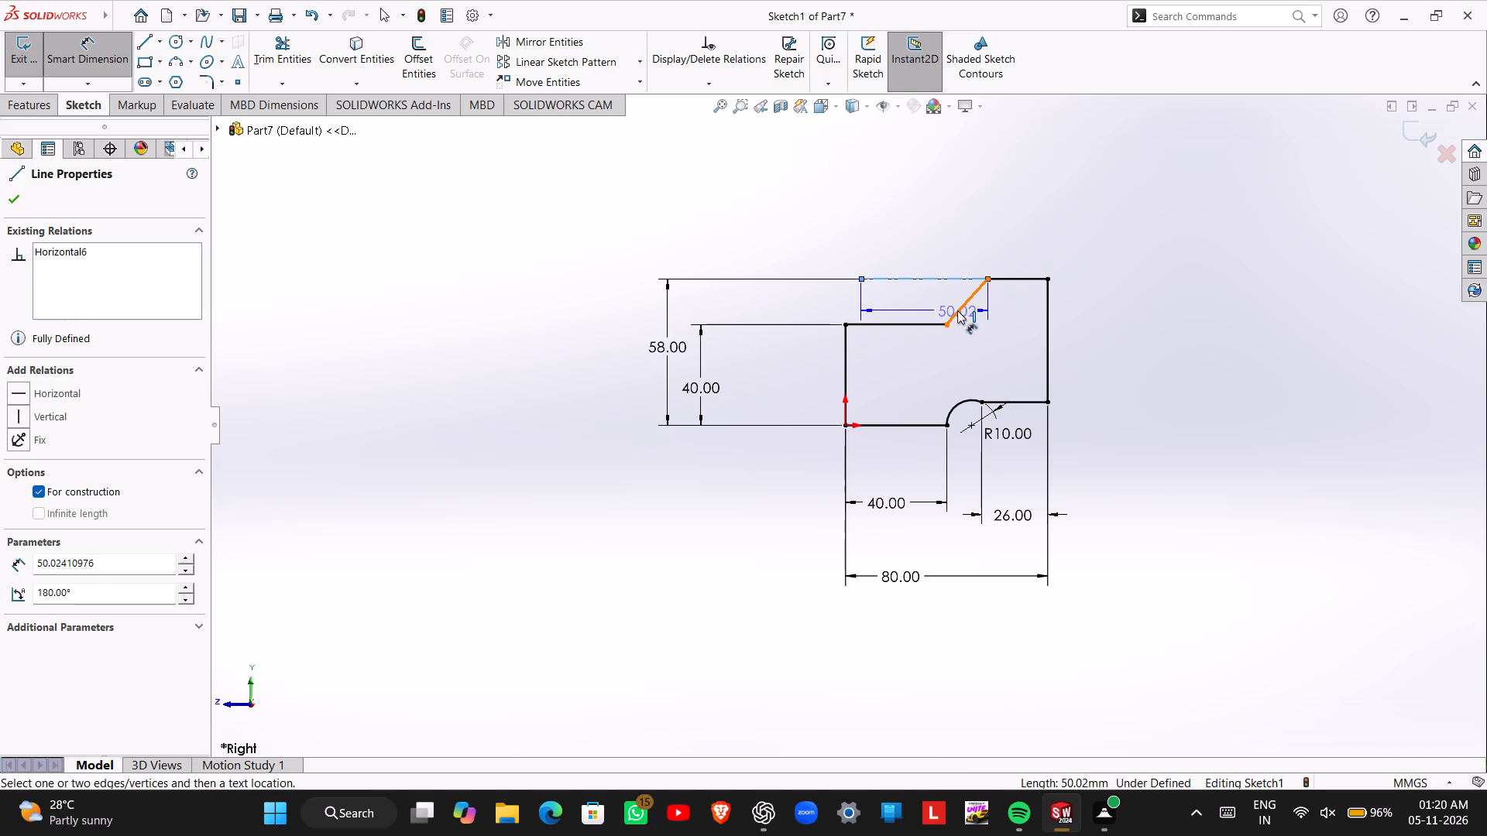
{"action": "left_click", "coordinate": [957, 310]}
{"action": "left_click", "coordinate": [931, 300]}
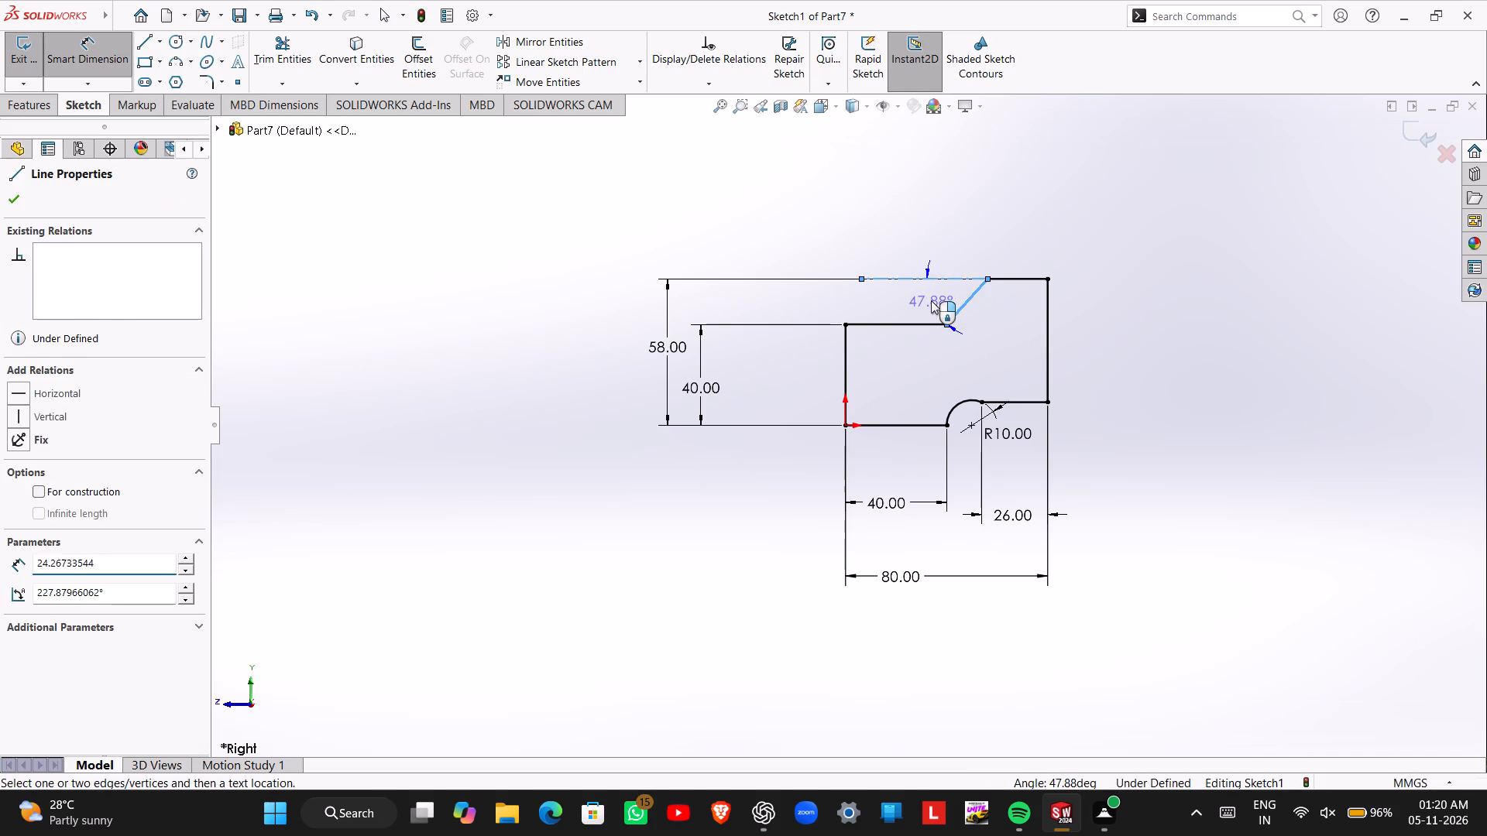
{"action": "type", "text": "60"}
{"action": "key", "text": "Return"}
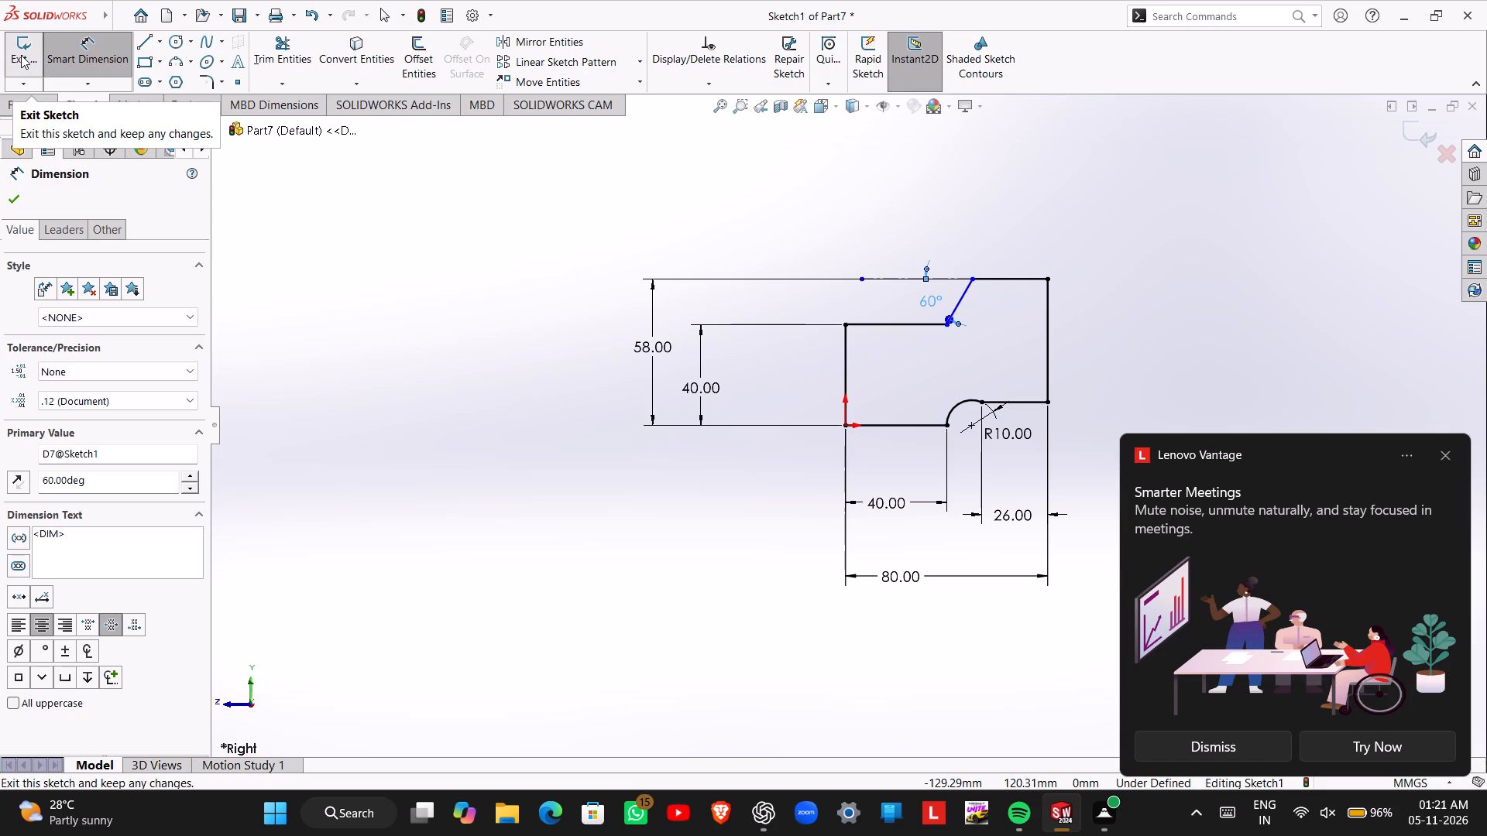
{"action": "left_click", "coordinate": [20, 52]}
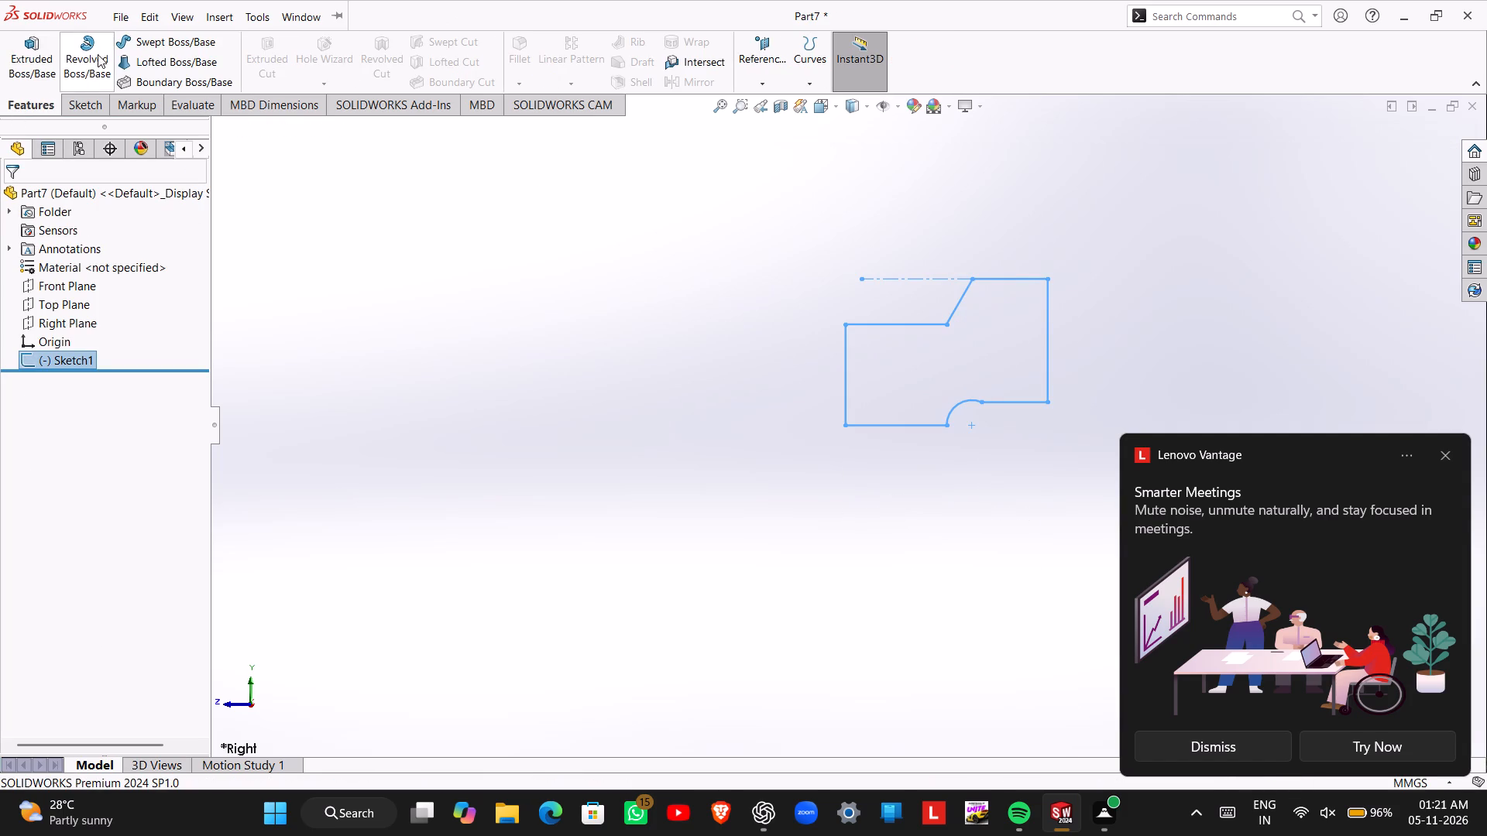
Extrude the profile as a boss 40 mm deep with the Mid Plane end condition.
{"action": "left_click", "coordinate": [30, 65]}
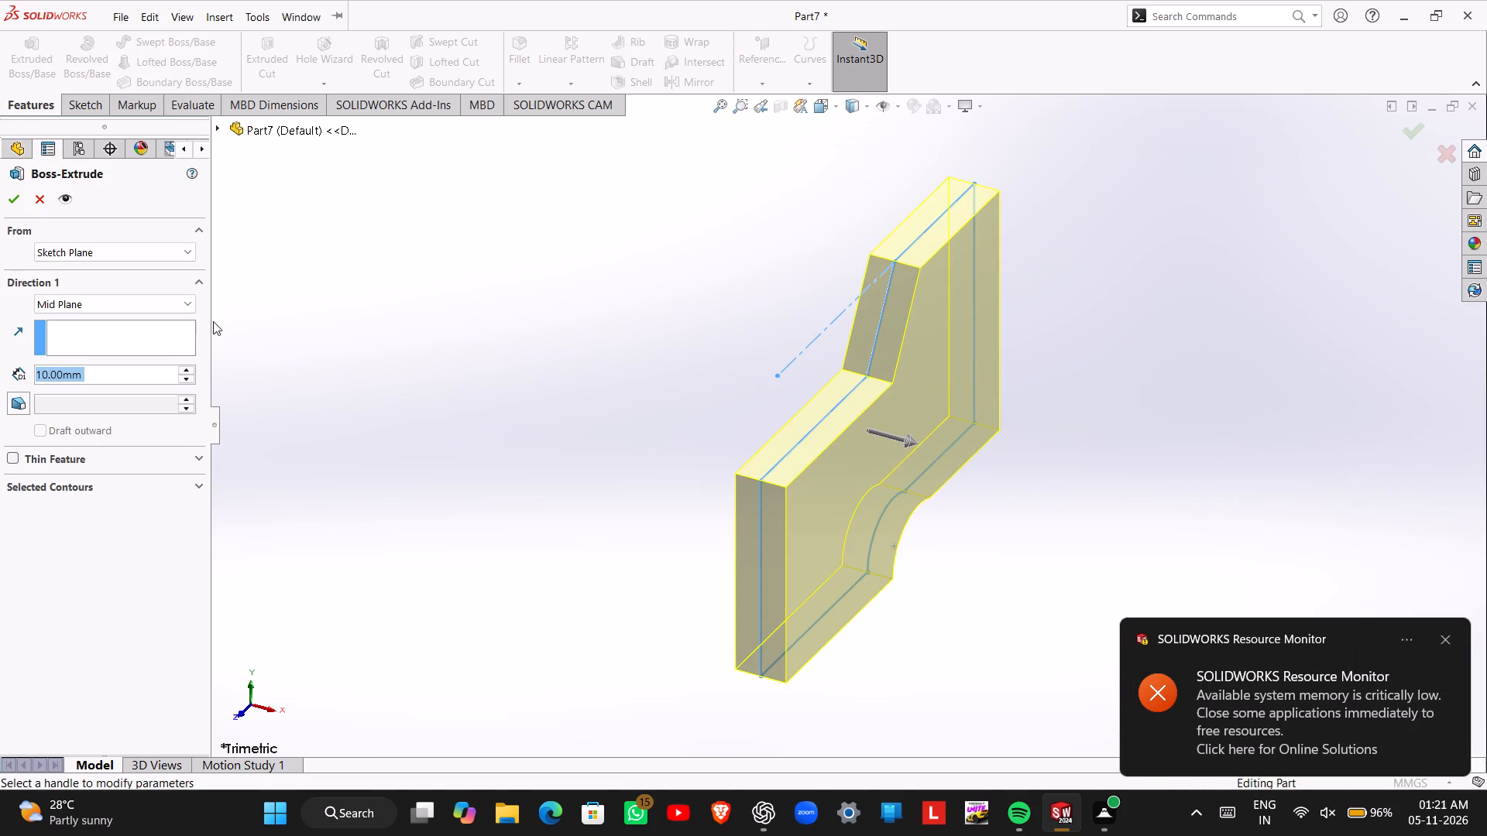
{"action": "key", "text": "4"}
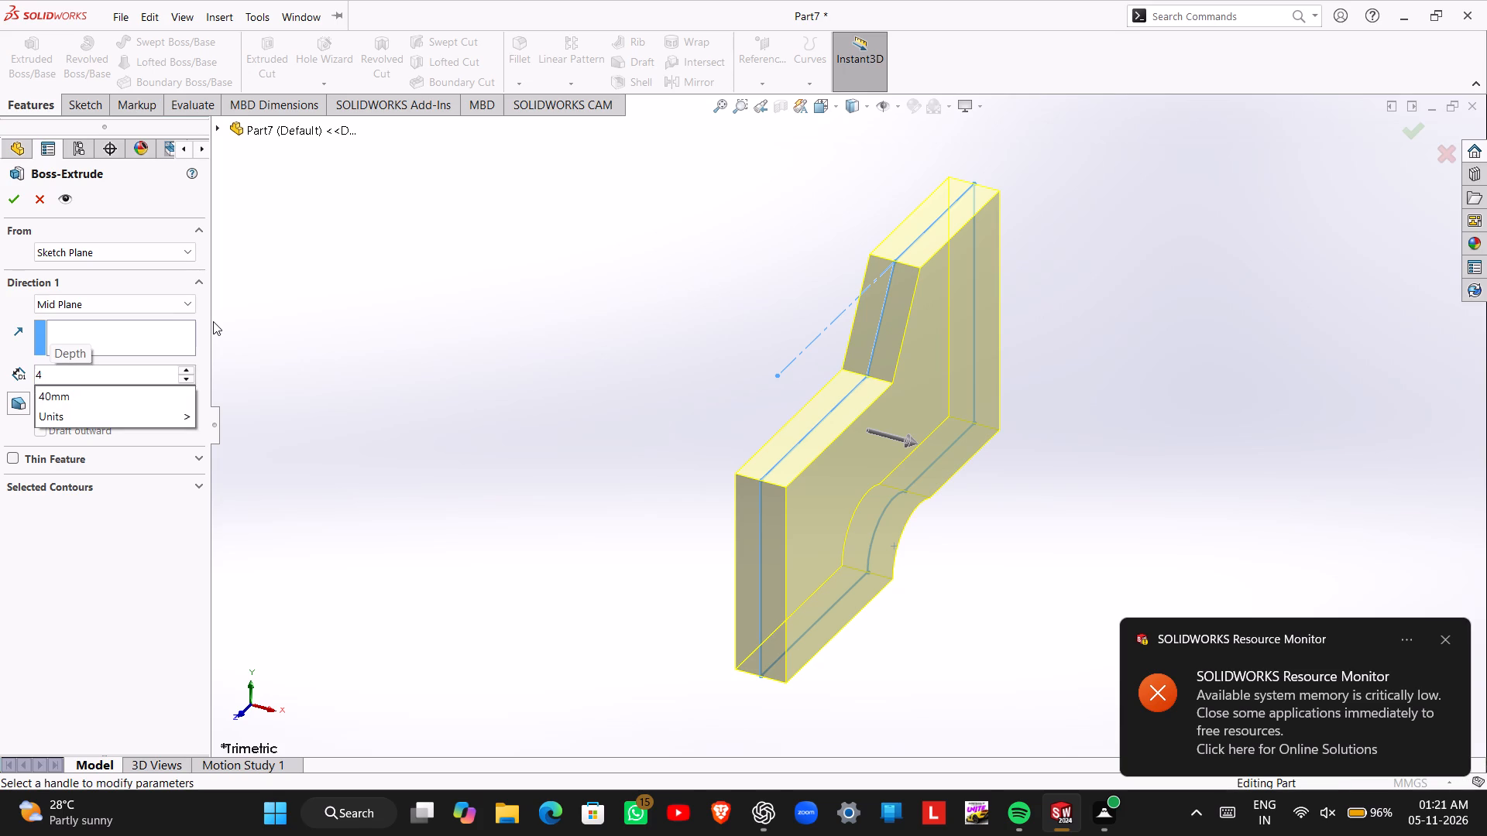
{"action": "key", "text": "0"}
{"action": "key", "text": "Return"}
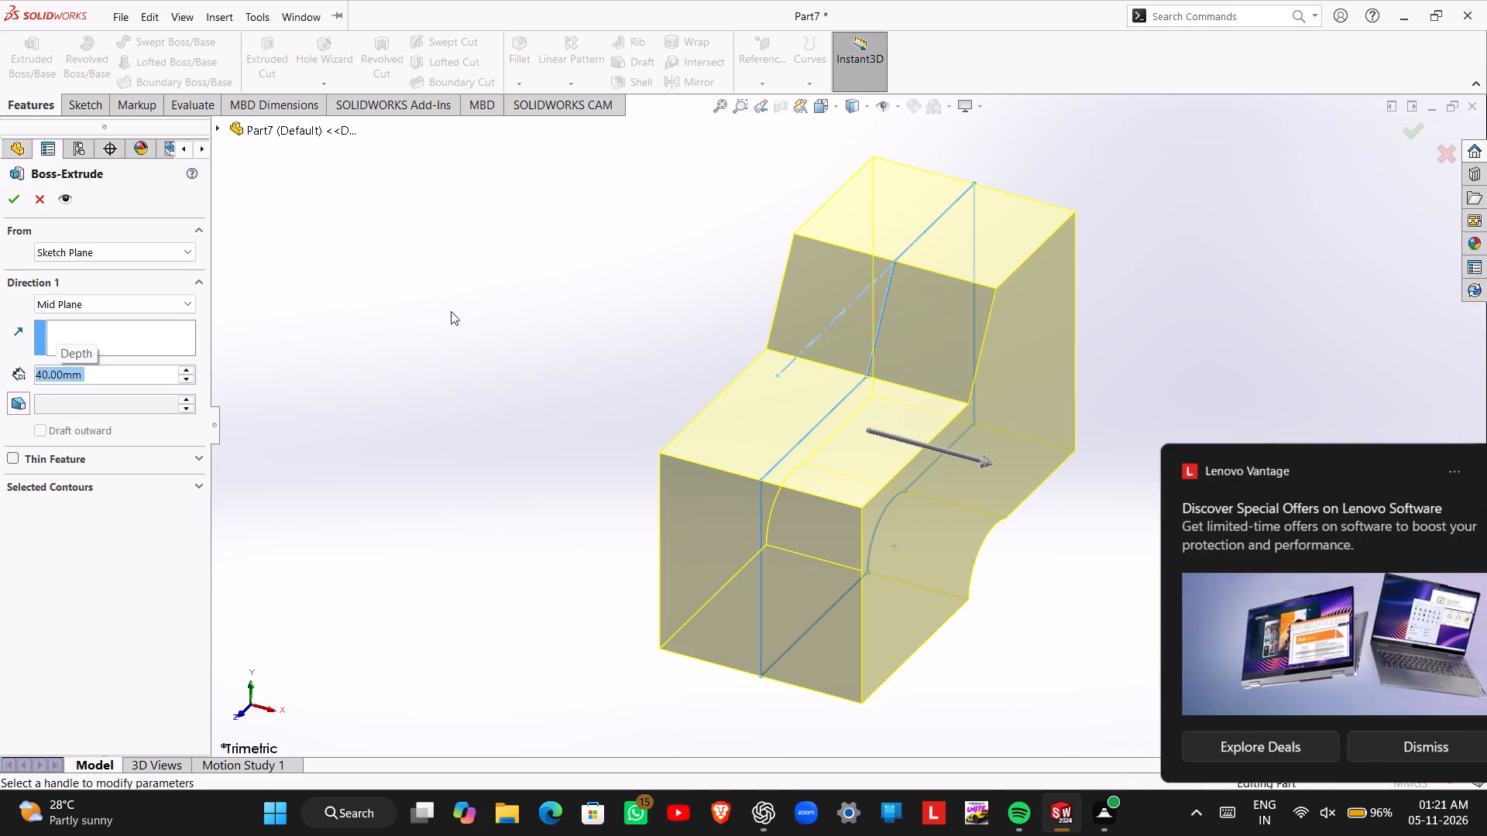
{"action": "left_click", "coordinate": [11, 200]}
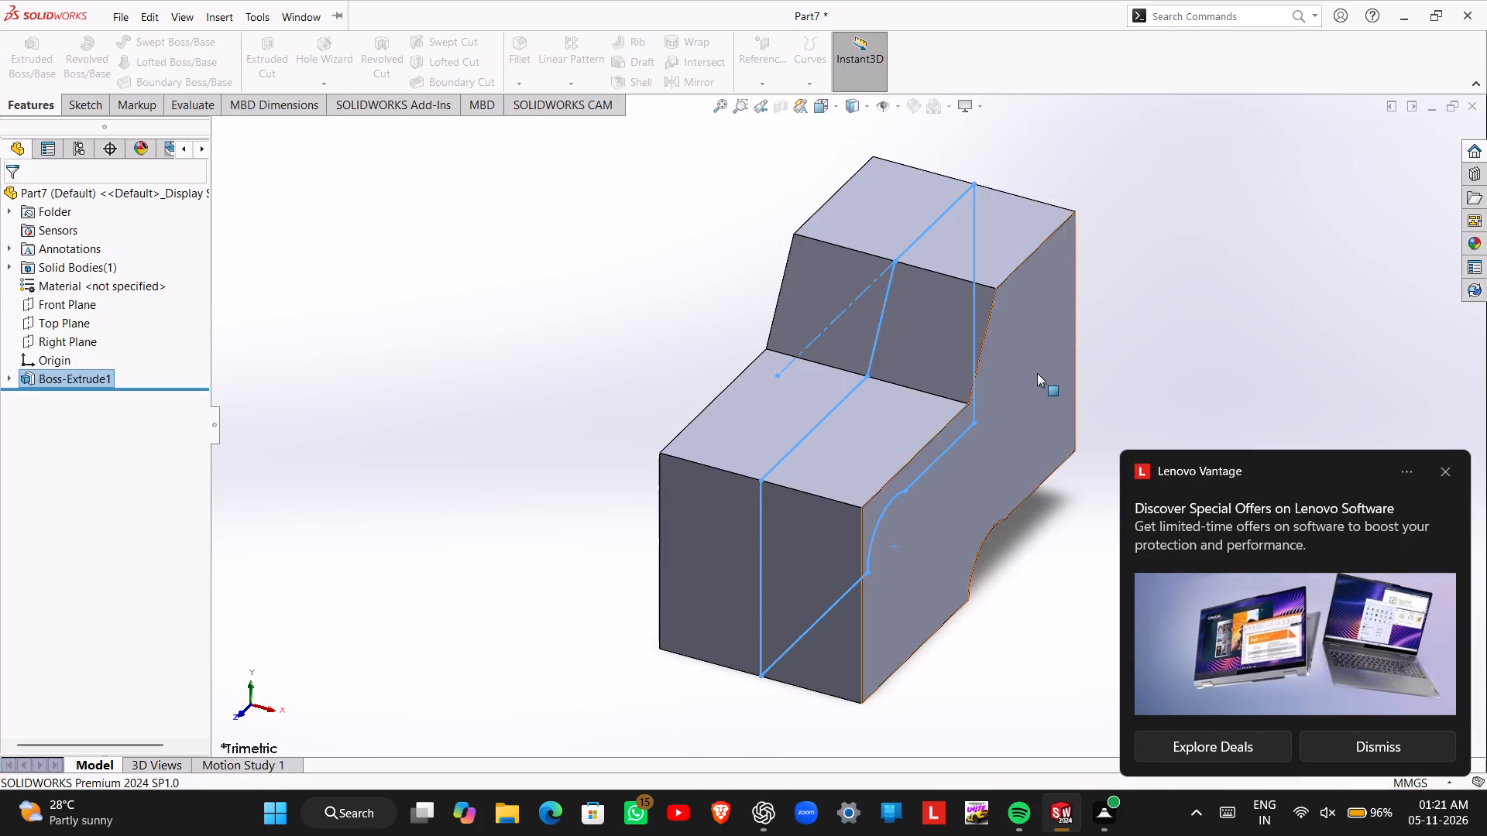
Start a new sketch on the block's flat square bottom face next to the arc groove.
{"action": "middle_click_drag", "start_coordinate": [1029, 372], "coordinate": [913, 330]}
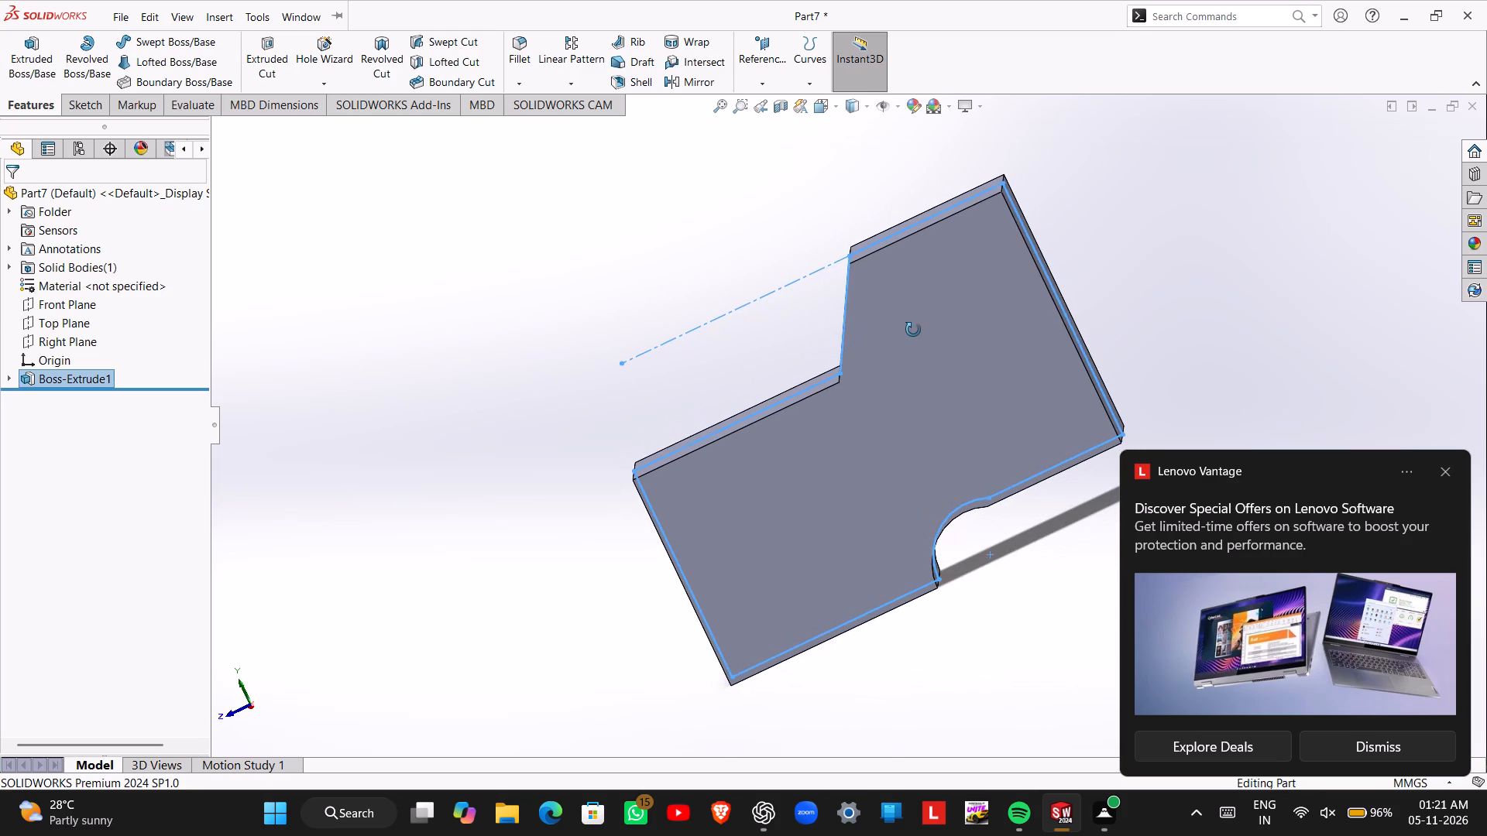
{"action": "middle_click_drag", "start_coordinate": [913, 330], "coordinate": [932, 340]}
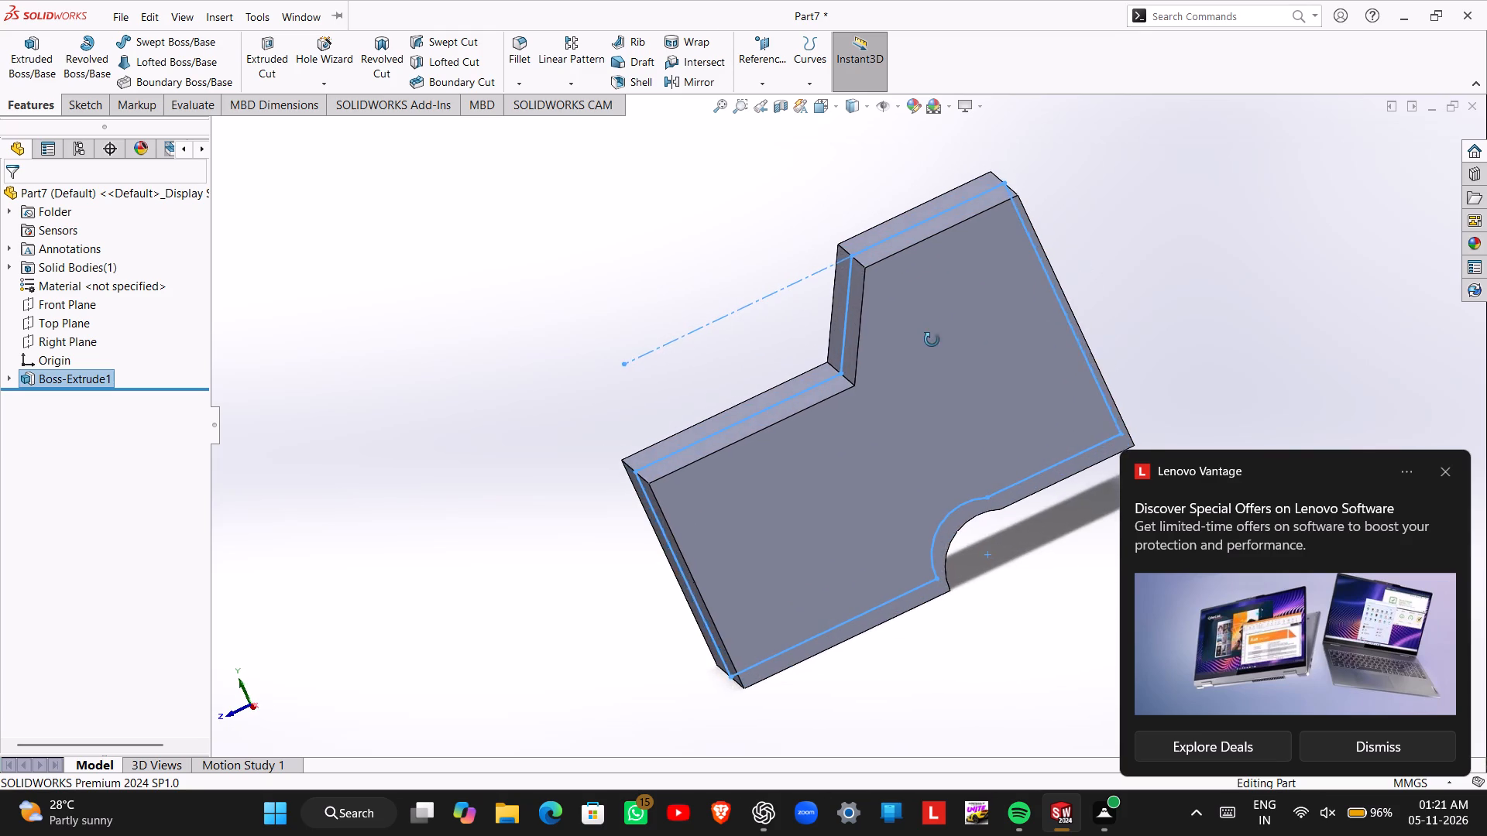
{"action": "middle_click_drag", "start_coordinate": [932, 340], "coordinate": [946, 344]}
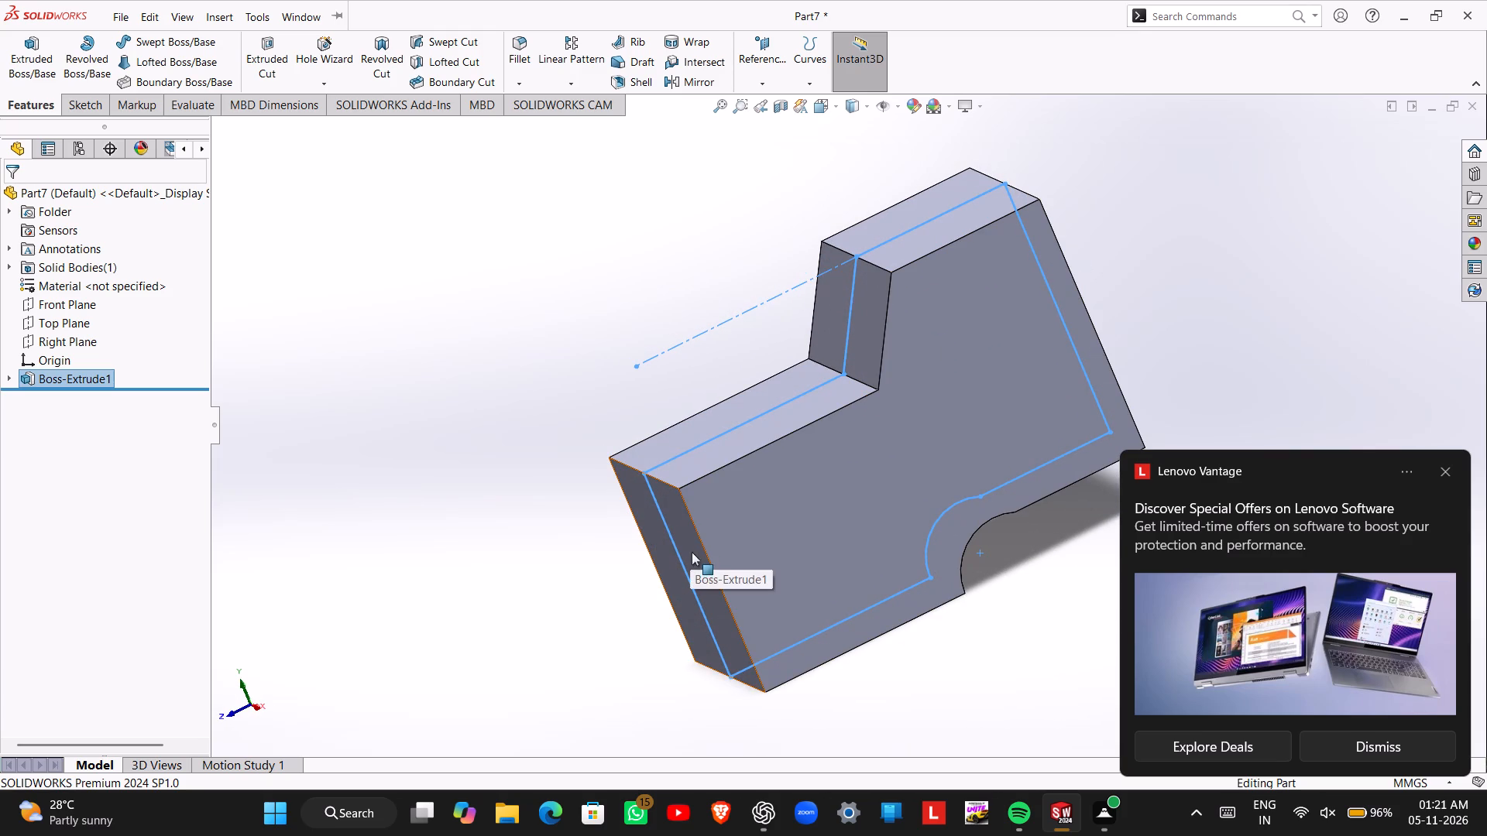
{"action": "middle_click_drag", "start_coordinate": [702, 547], "coordinate": [740, 176]}
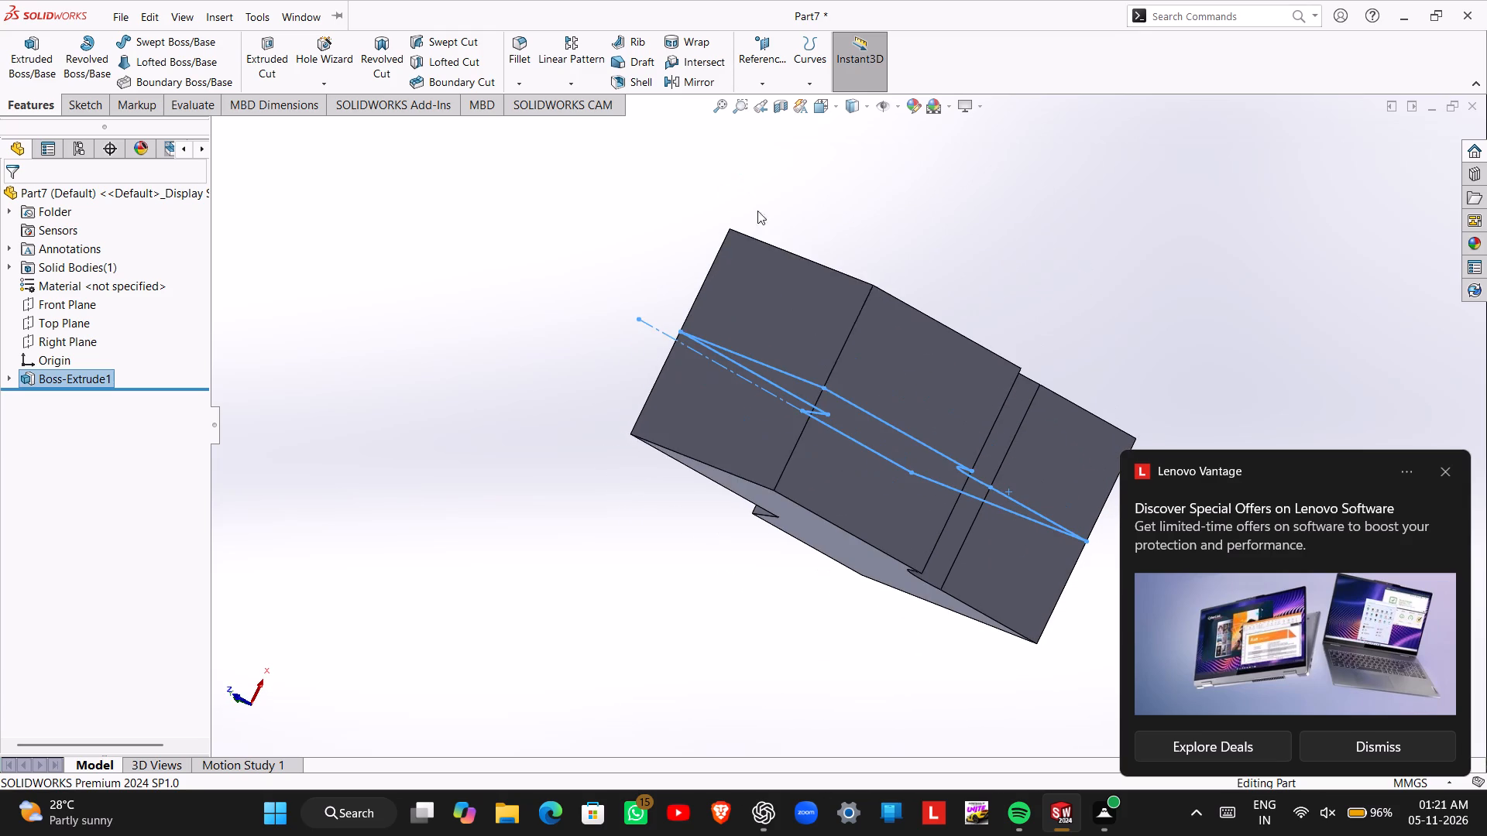
{"action": "left_click", "coordinate": [920, 395]}
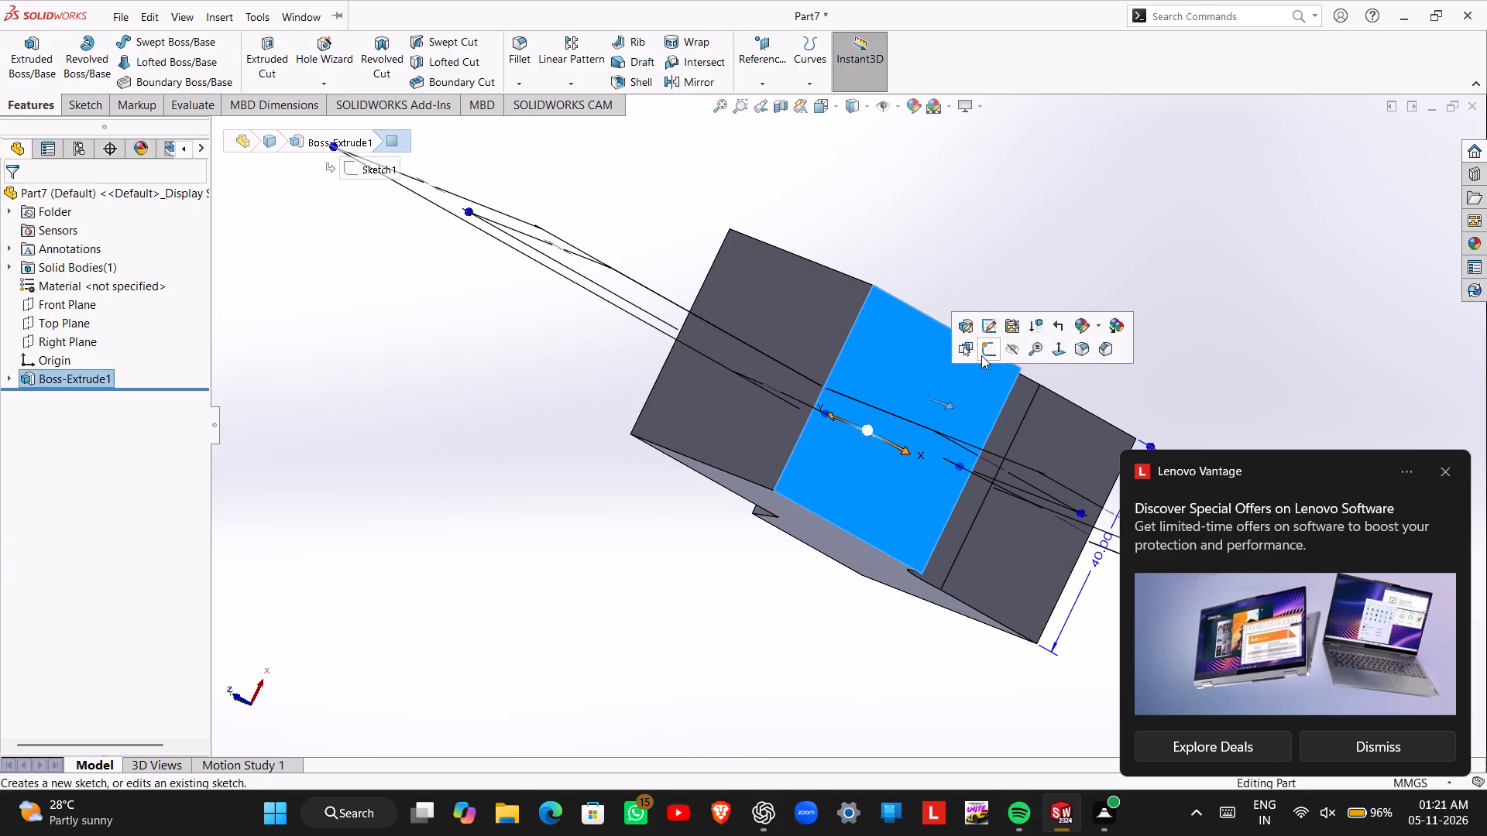
{"action": "left_click", "coordinate": [981, 354]}
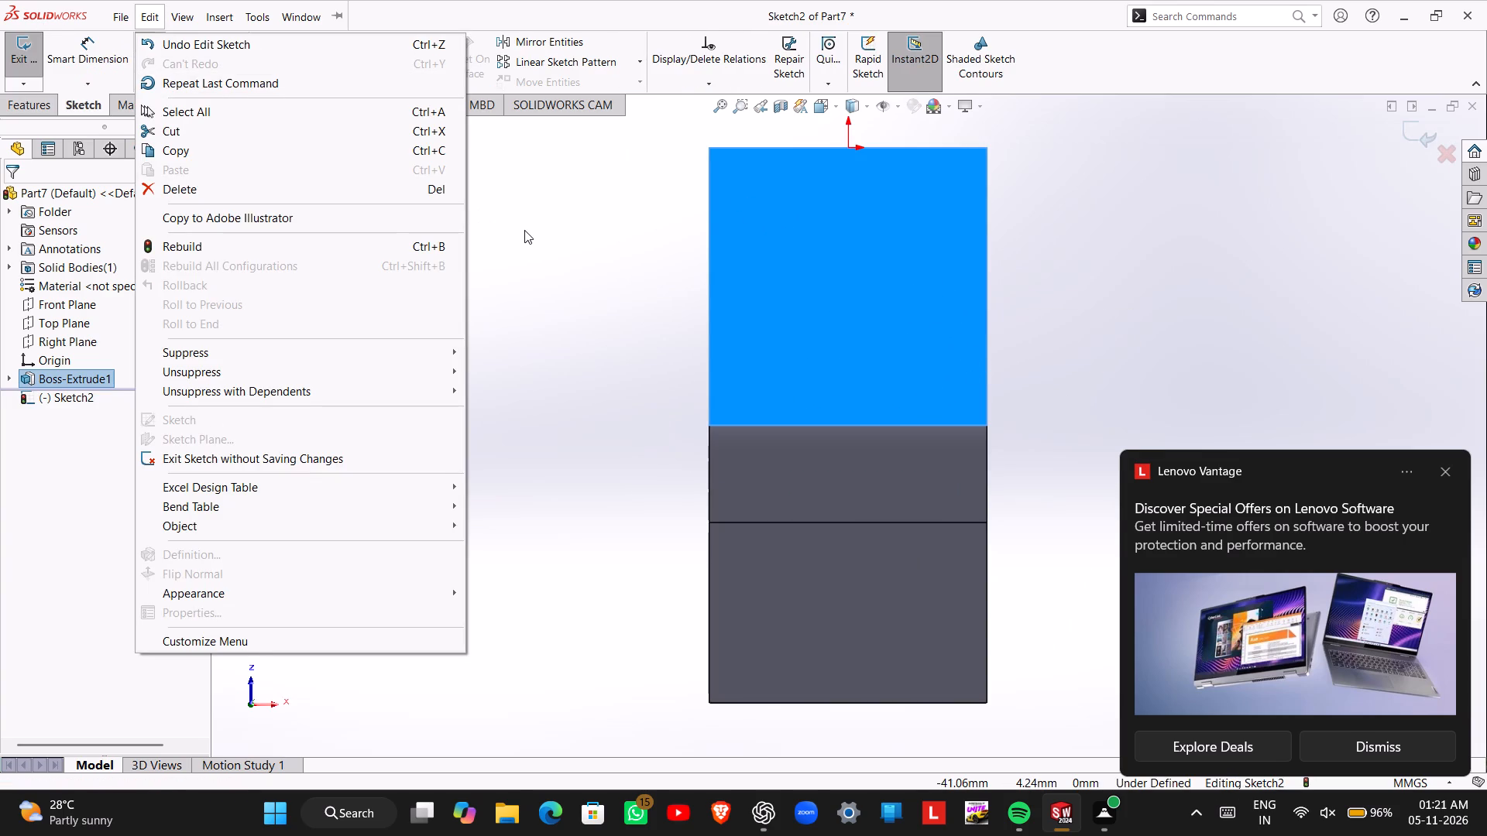
{"action": "key", "text": "Escape"}
{"action": "key", "text": "Escape"}
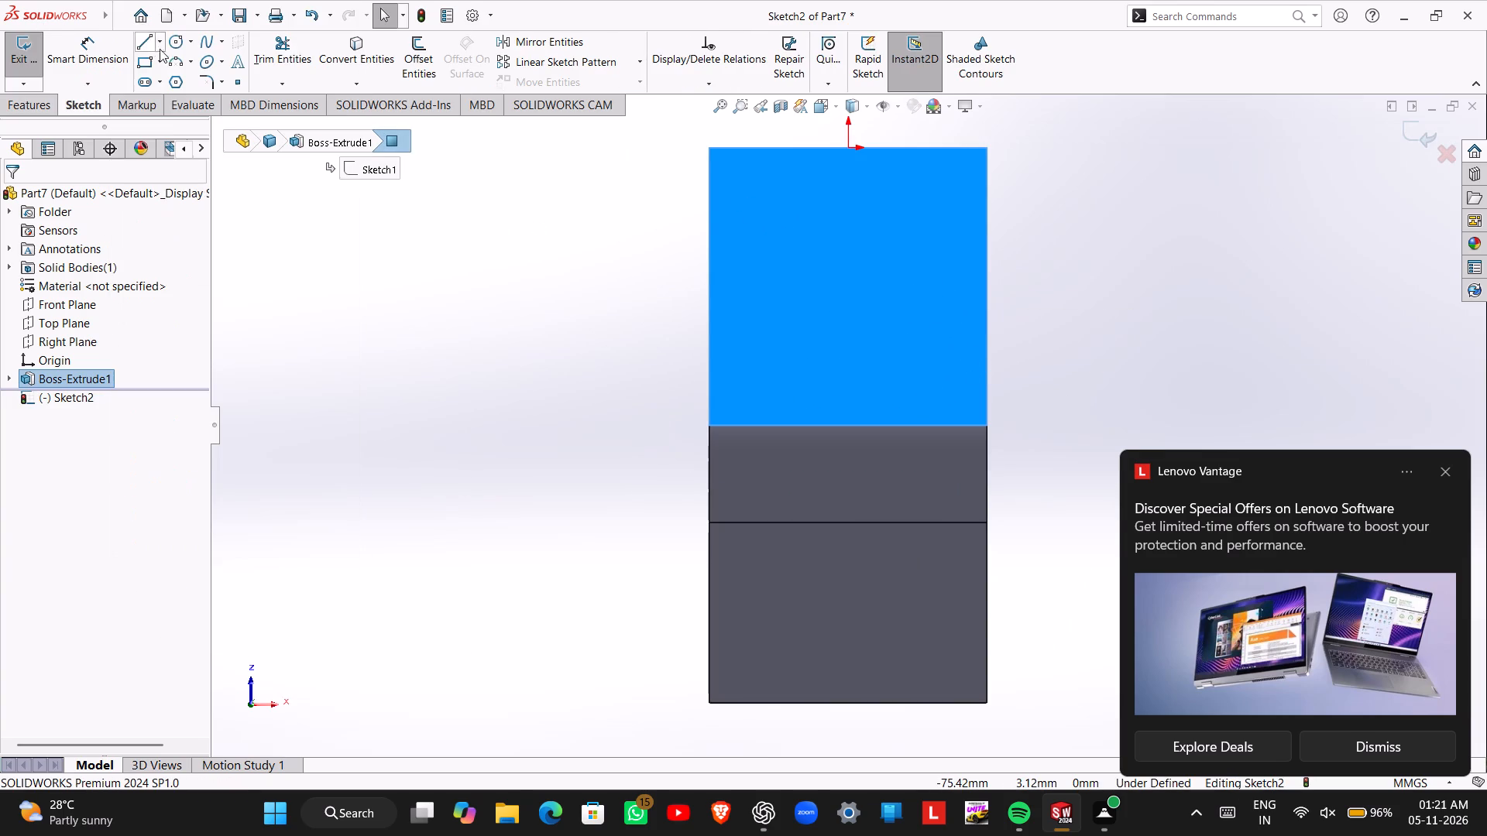
Draw a 40 mm centerline from the origin to the midpoint of the square bottom face's opposite edge.
{"action": "left_click", "coordinate": [141, 42]}
{"action": "left_click", "coordinate": [159, 42]}
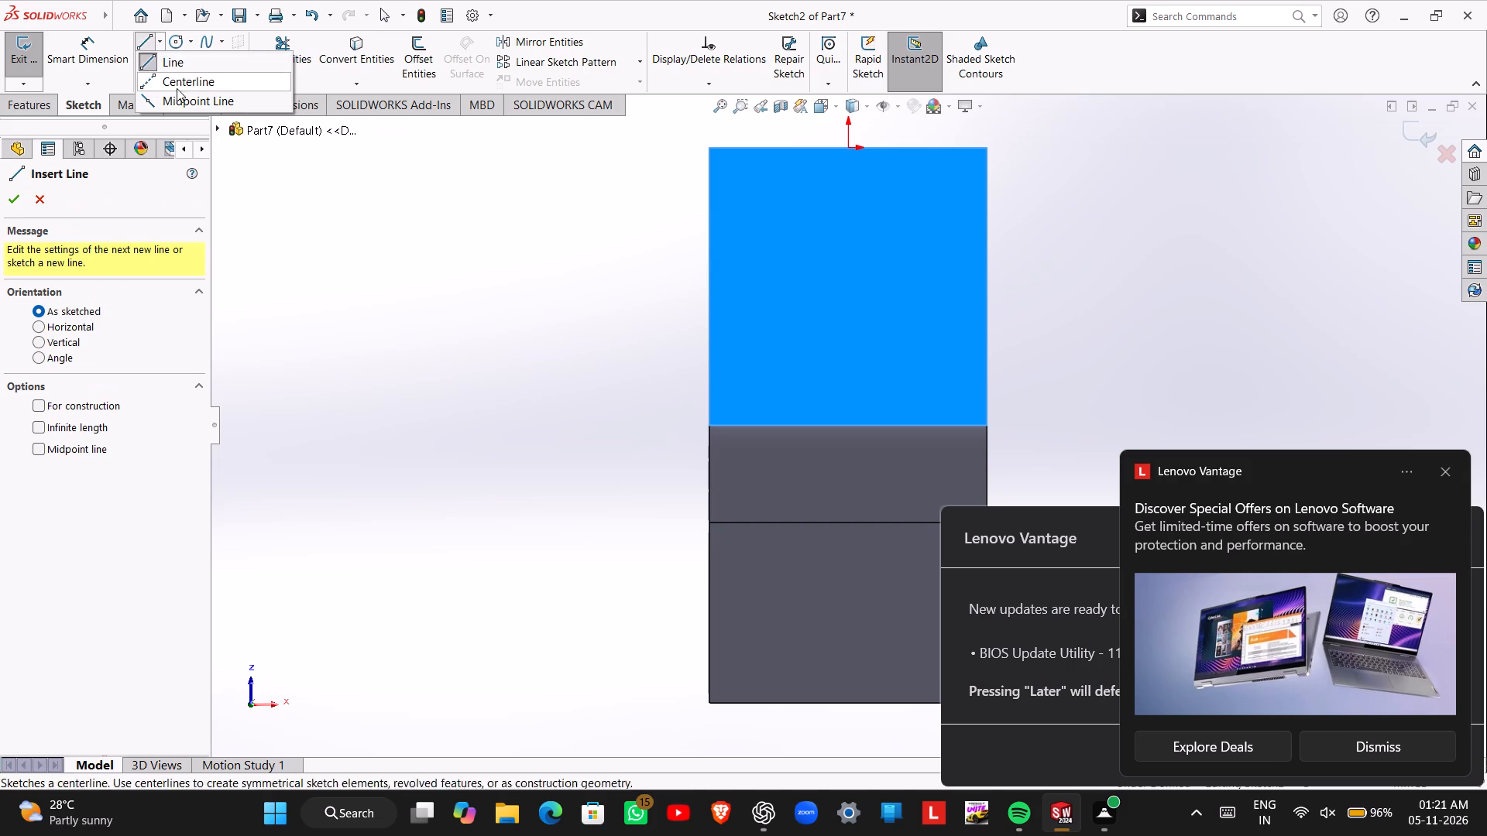
{"action": "left_click", "coordinate": [184, 84]}
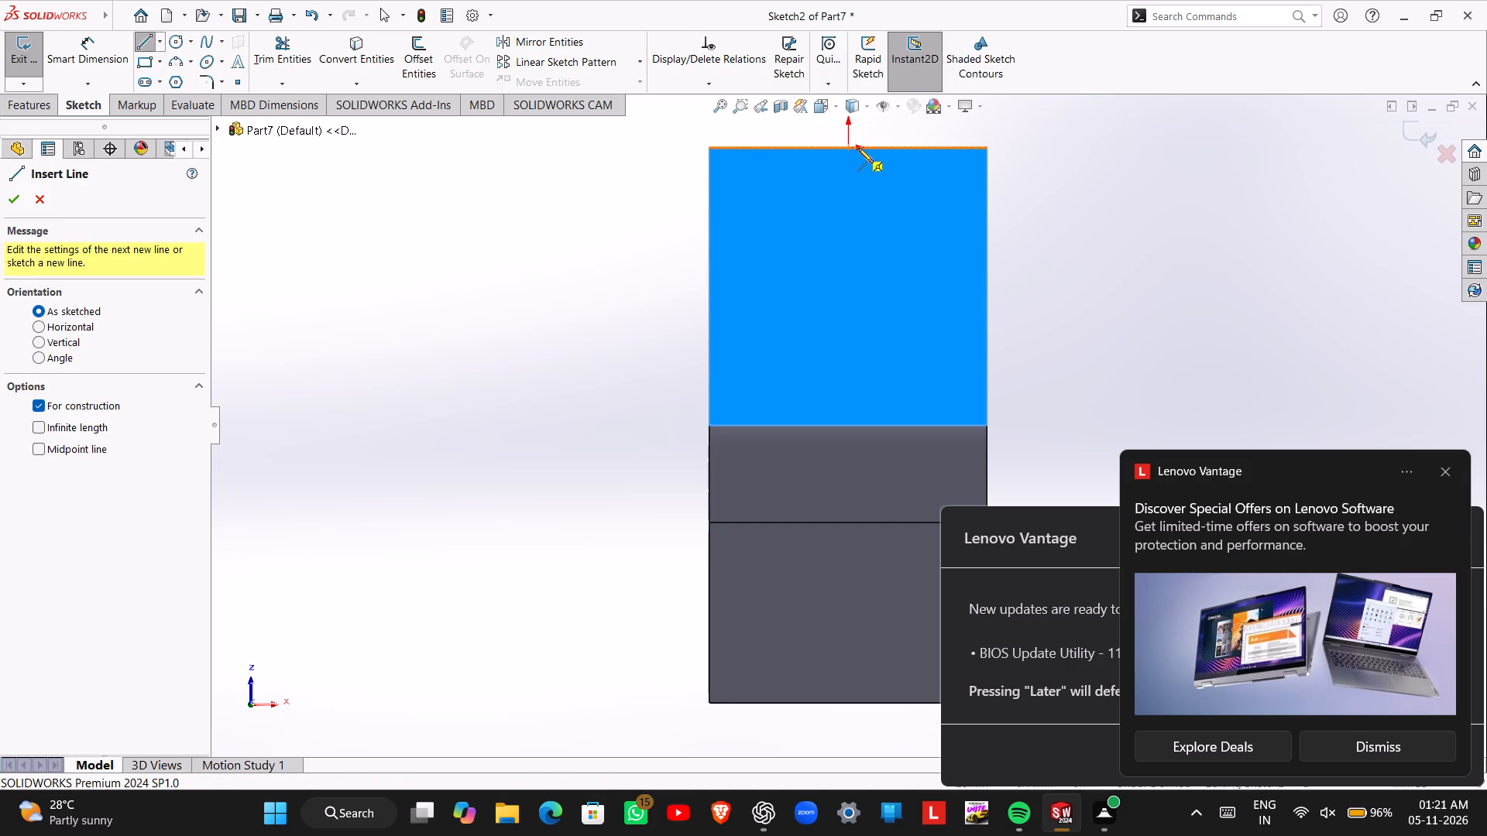
{"action": "left_click", "coordinate": [847, 147]}
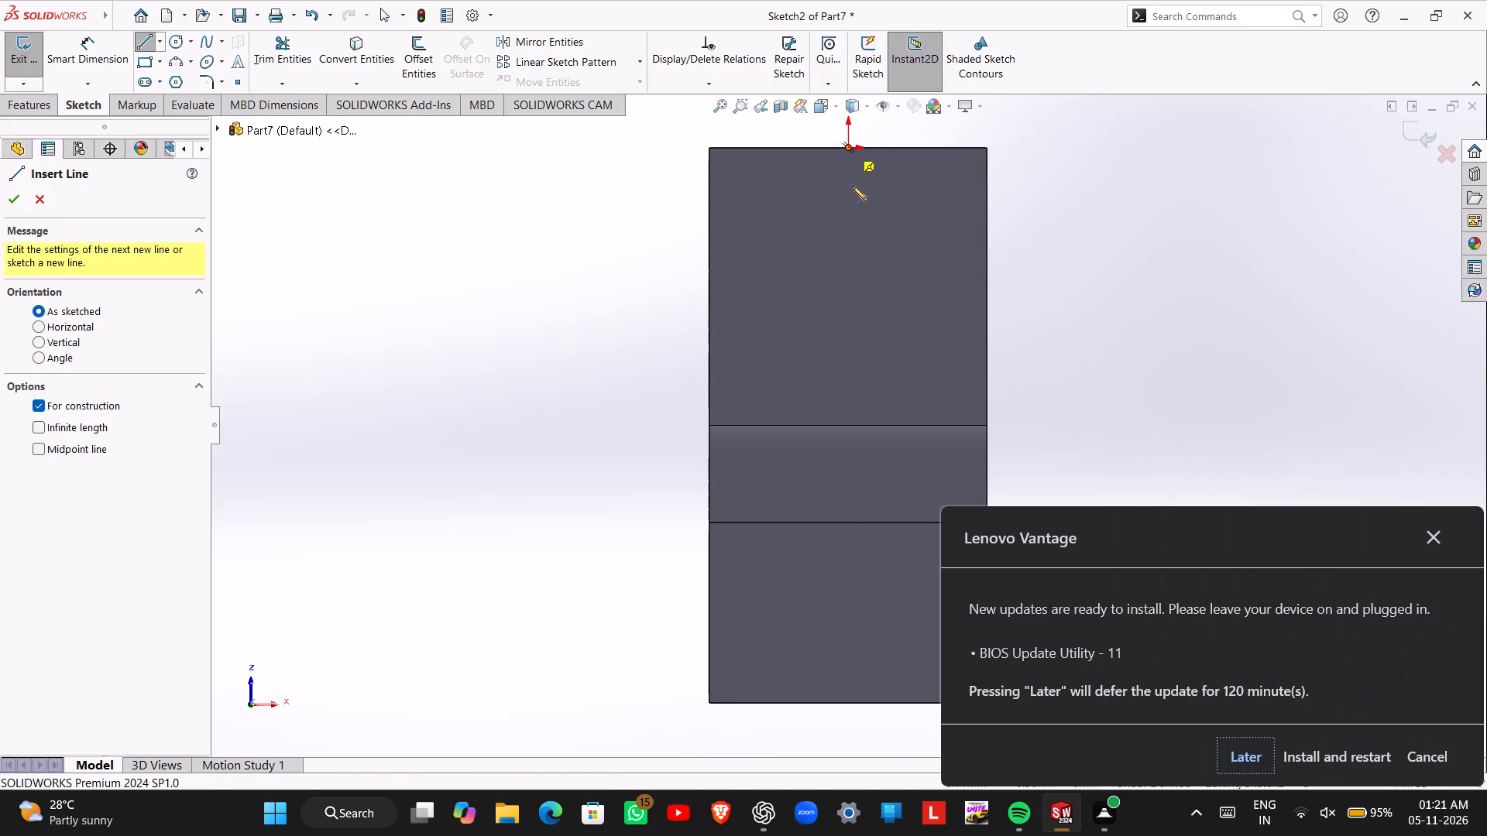
{"action": "left_click", "coordinate": [847, 423]}
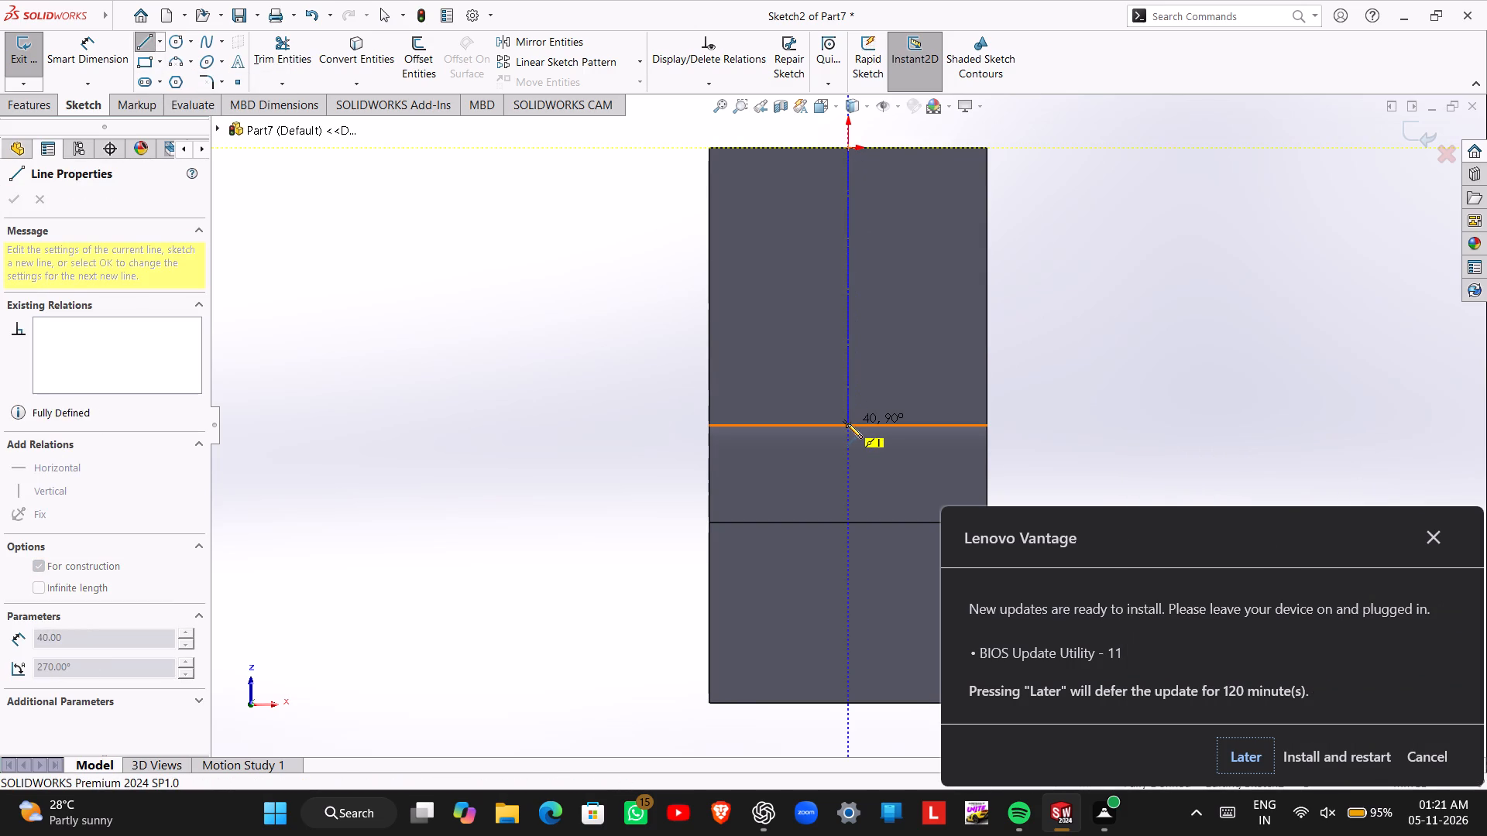
{"action": "key", "text": "Escape"}
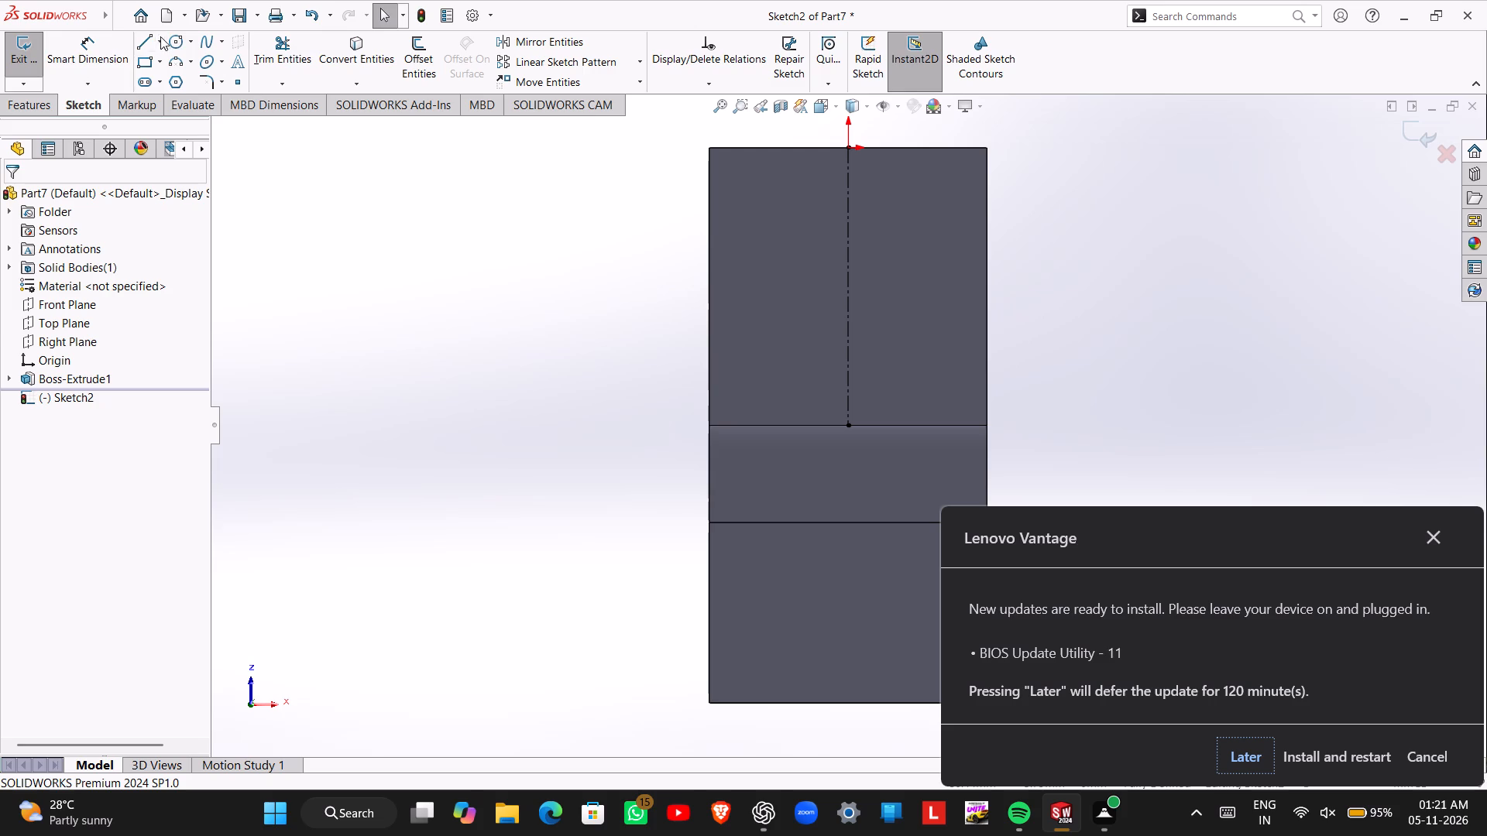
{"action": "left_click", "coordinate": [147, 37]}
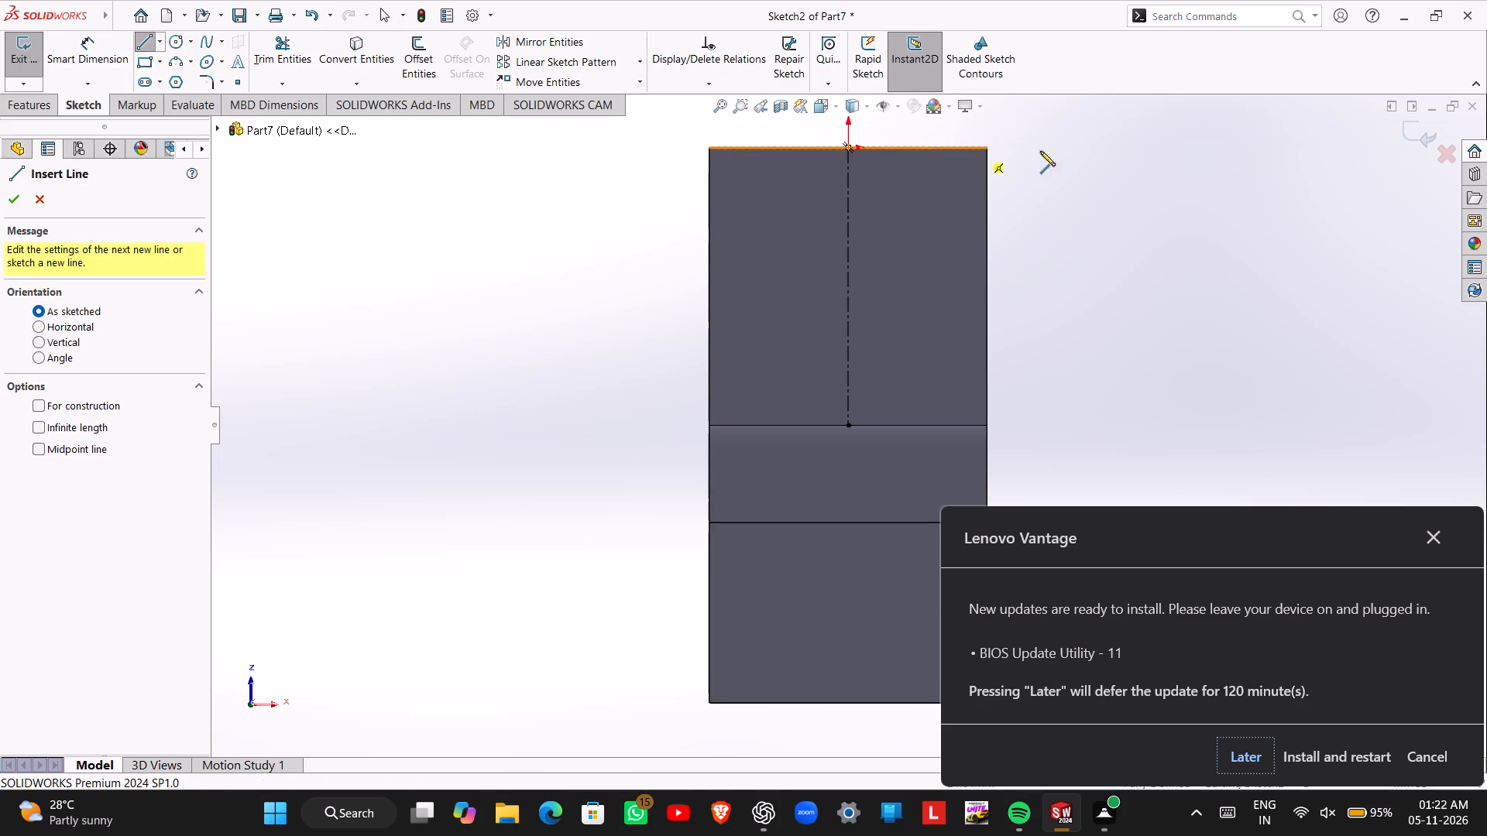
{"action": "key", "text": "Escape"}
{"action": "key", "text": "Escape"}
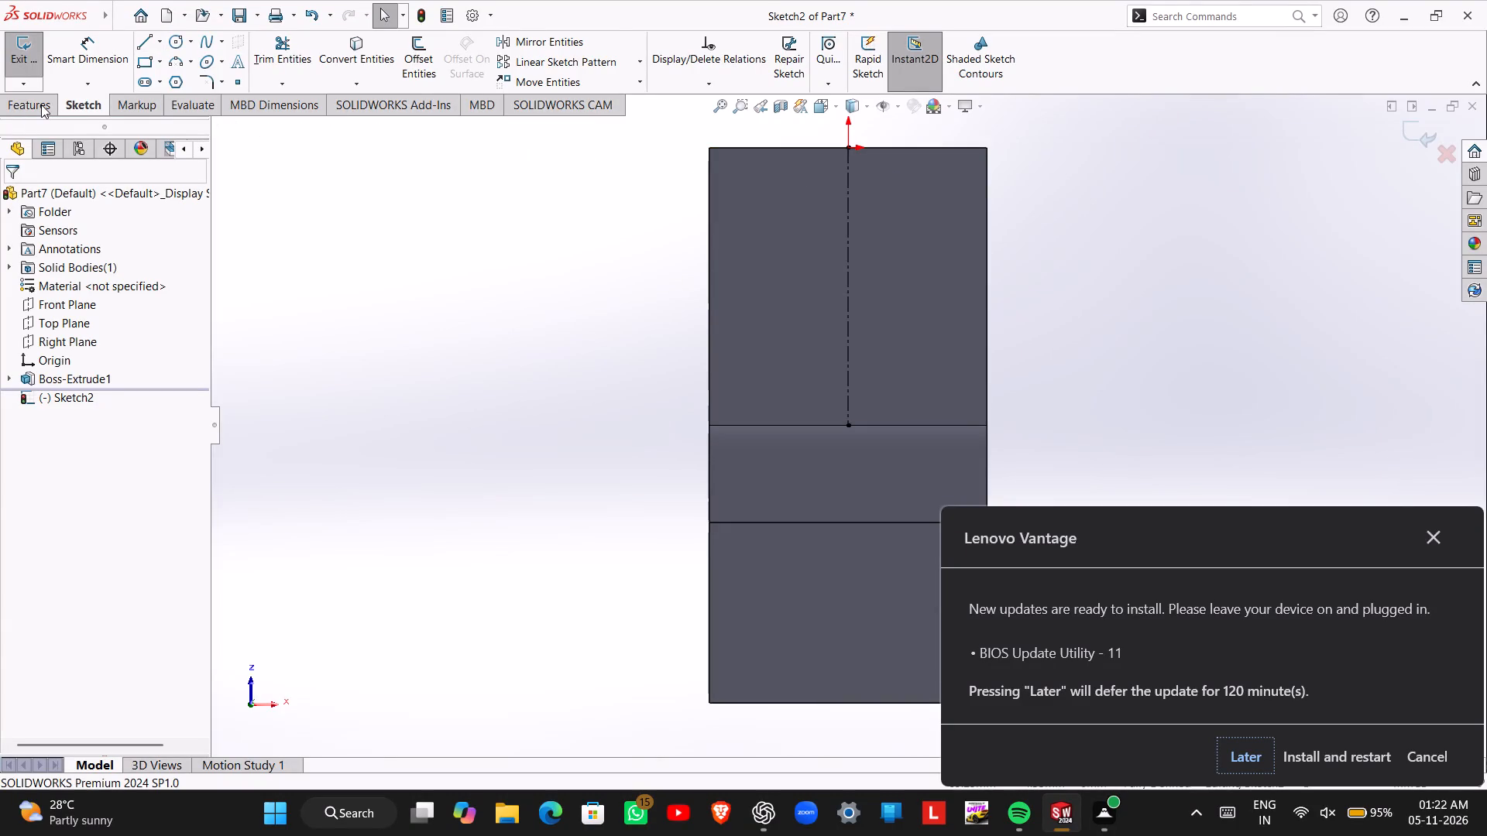
Exit the centerline sketch on the square bottom face.
{"action": "left_click", "coordinate": [41, 104]}
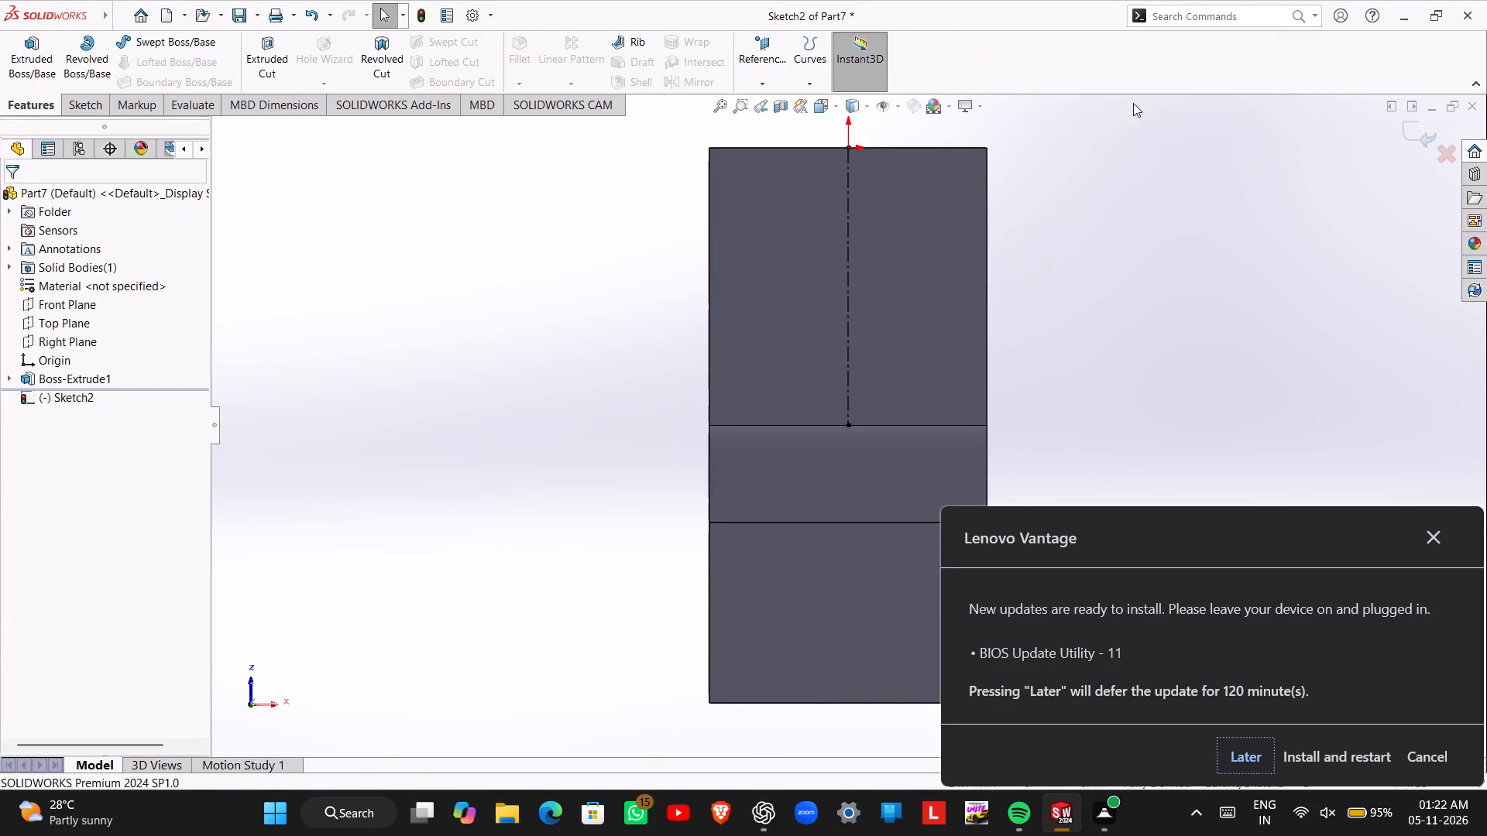
{"action": "left_click", "coordinate": [1409, 128]}
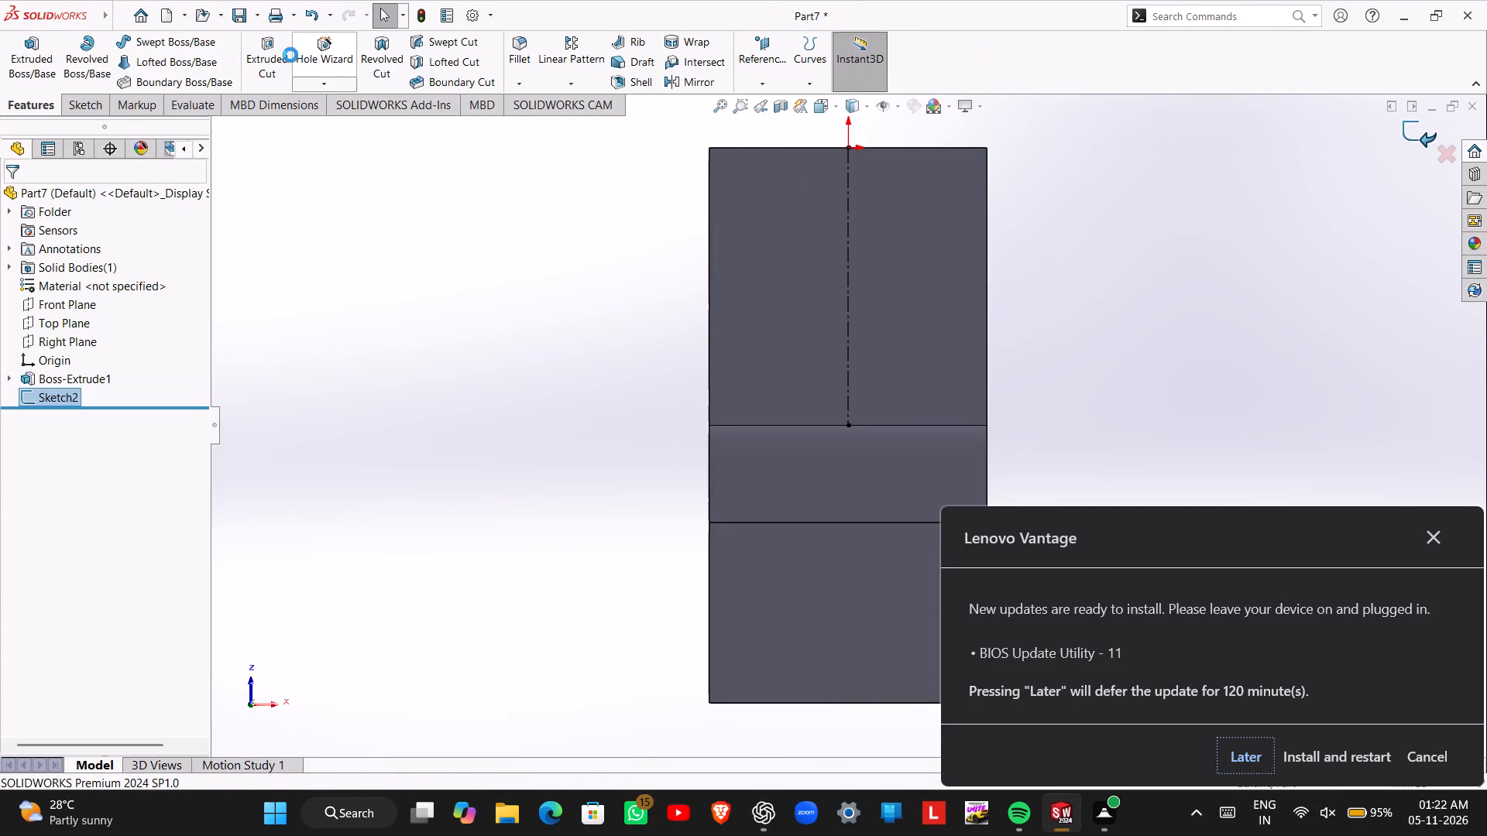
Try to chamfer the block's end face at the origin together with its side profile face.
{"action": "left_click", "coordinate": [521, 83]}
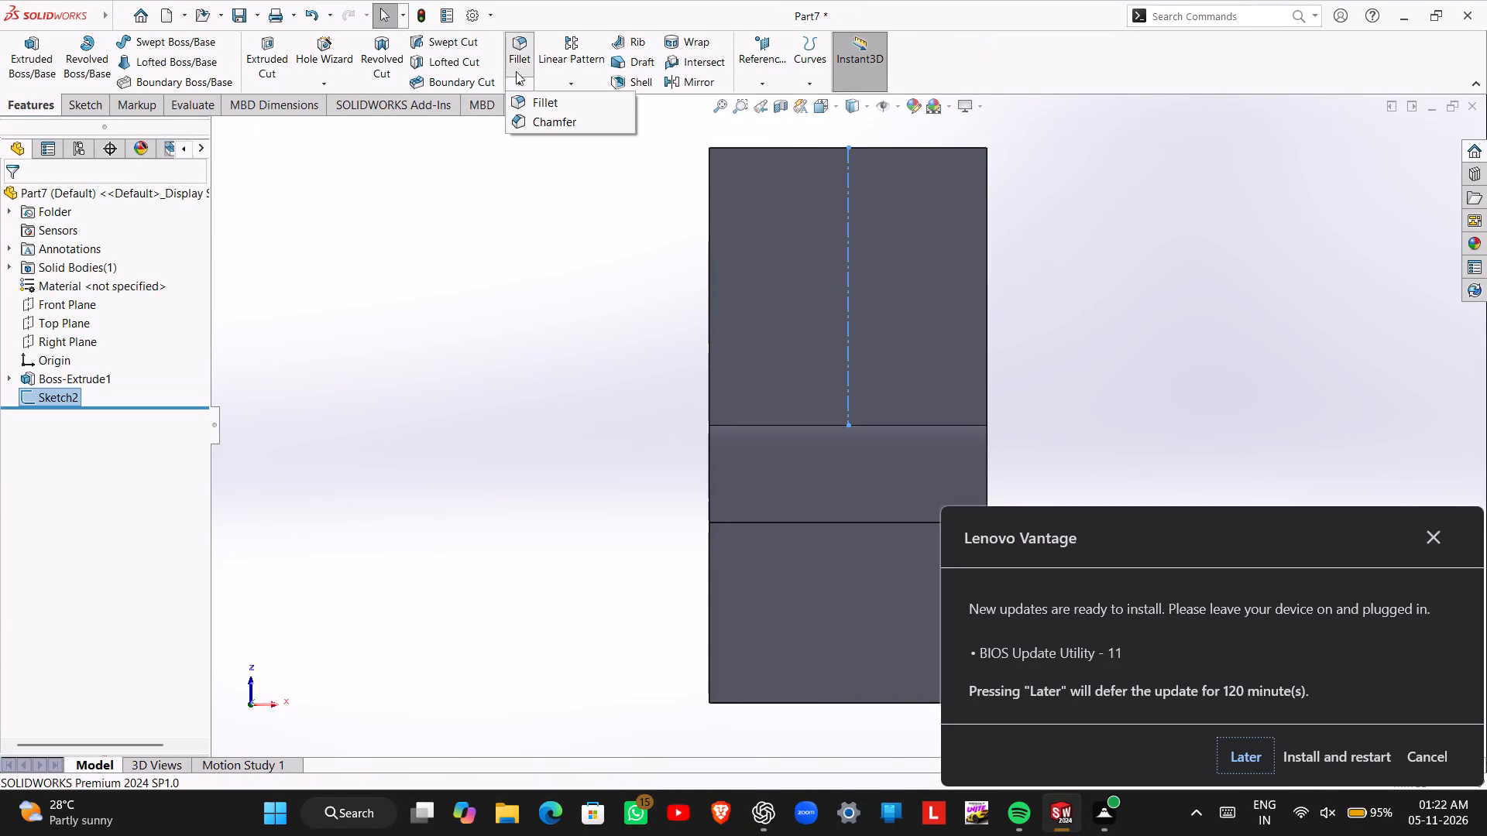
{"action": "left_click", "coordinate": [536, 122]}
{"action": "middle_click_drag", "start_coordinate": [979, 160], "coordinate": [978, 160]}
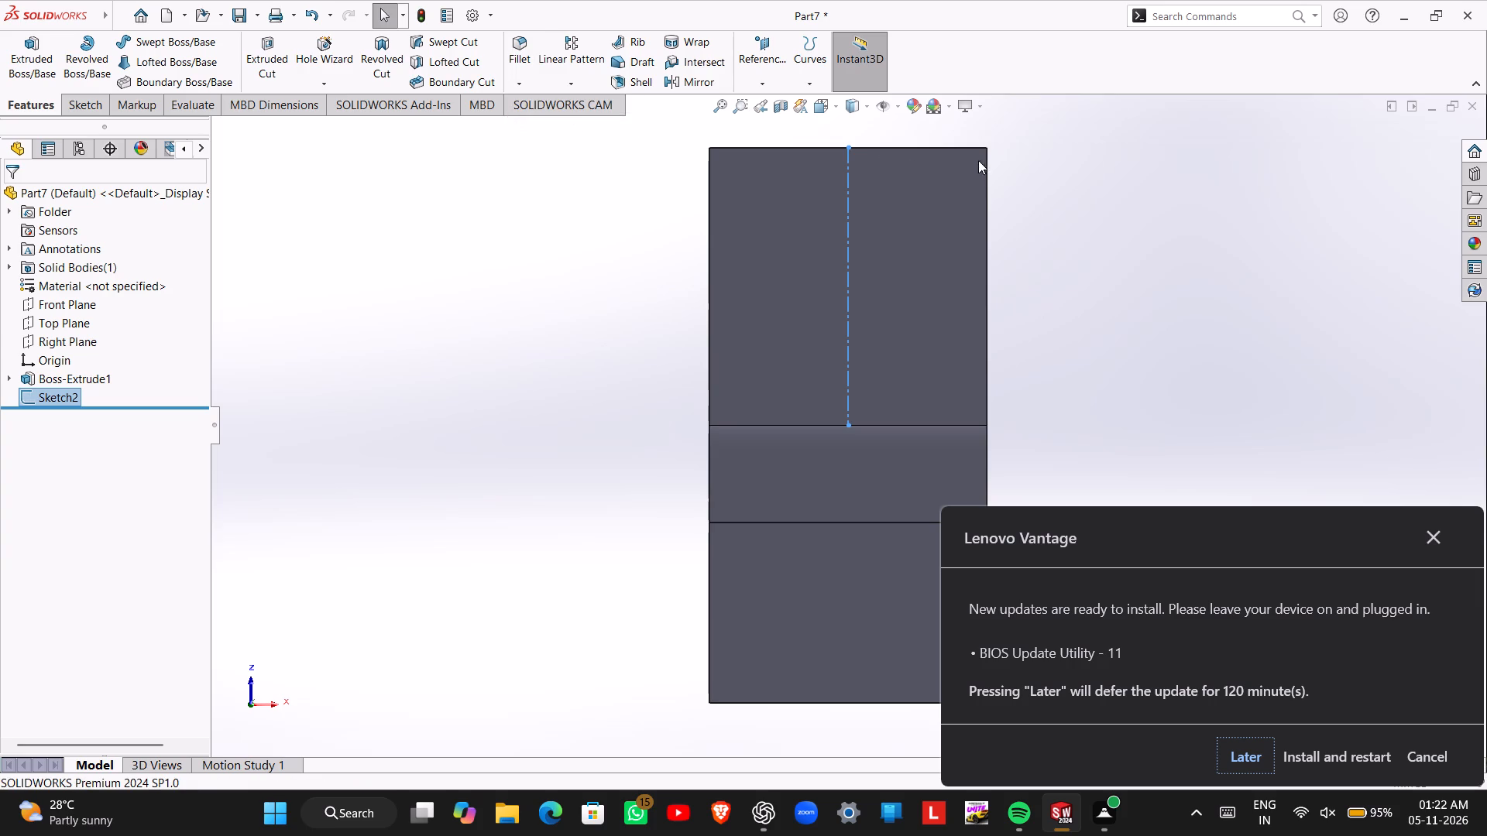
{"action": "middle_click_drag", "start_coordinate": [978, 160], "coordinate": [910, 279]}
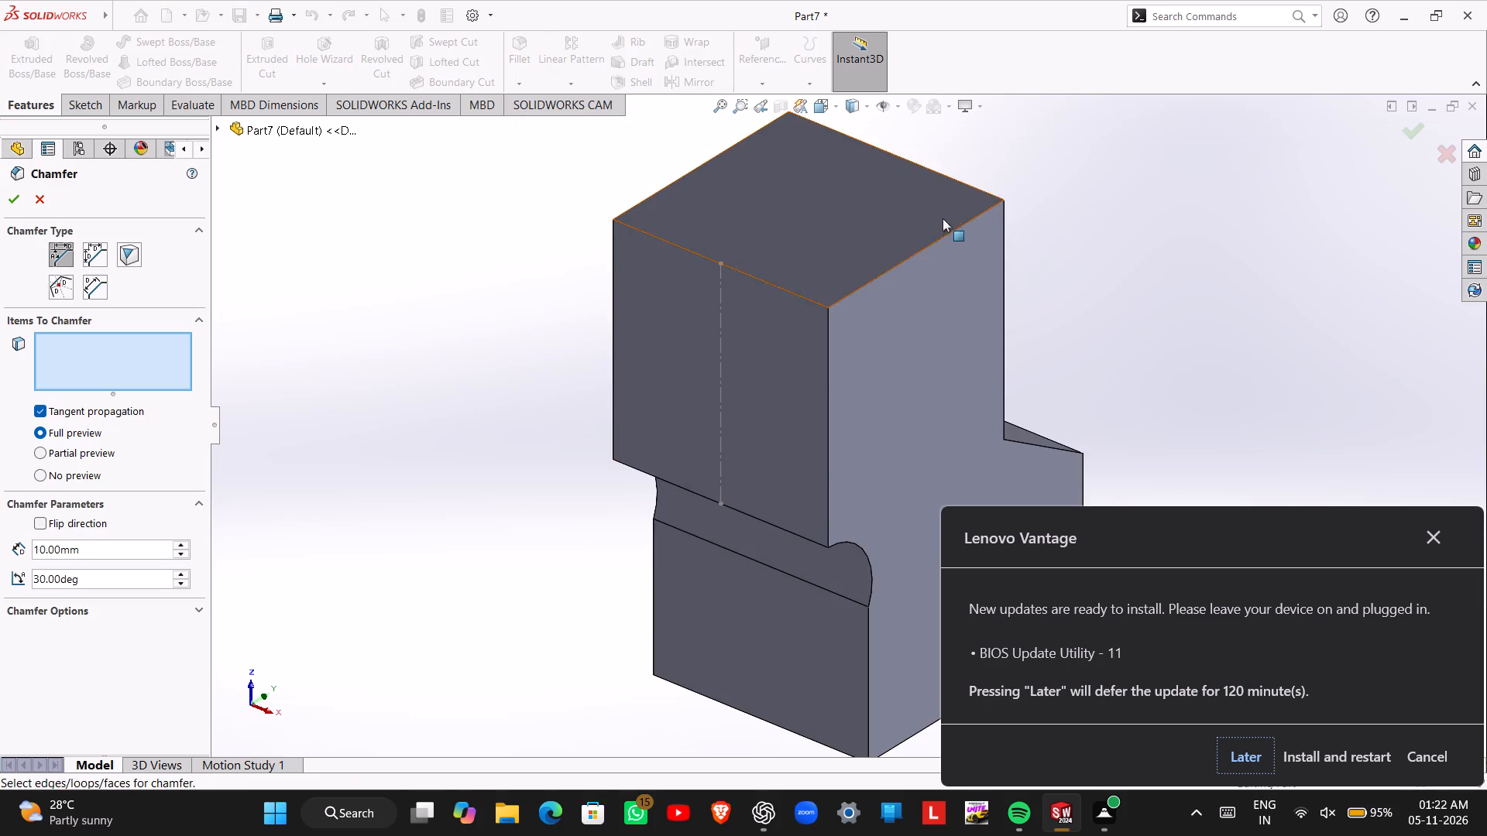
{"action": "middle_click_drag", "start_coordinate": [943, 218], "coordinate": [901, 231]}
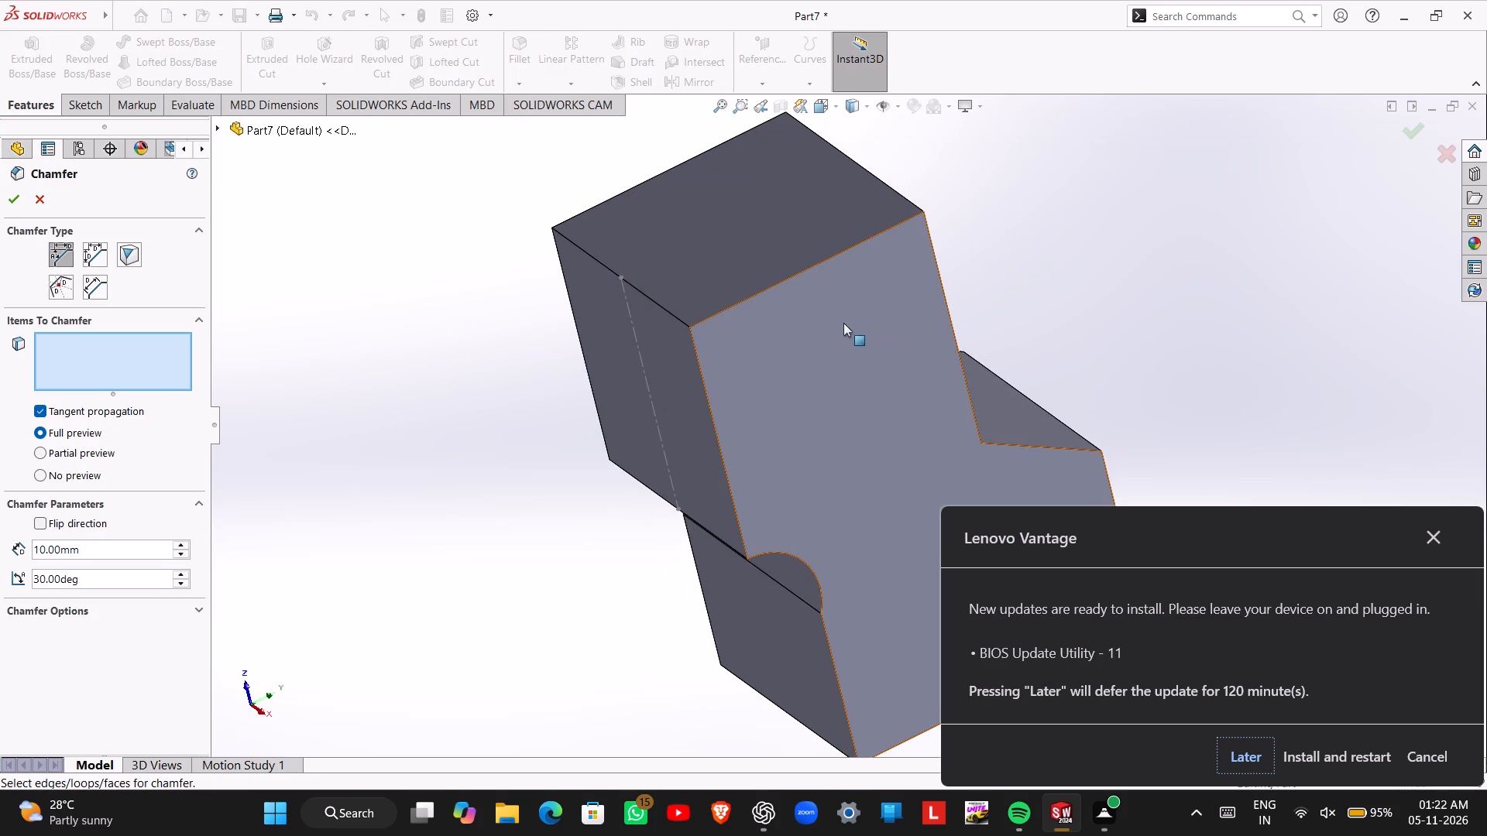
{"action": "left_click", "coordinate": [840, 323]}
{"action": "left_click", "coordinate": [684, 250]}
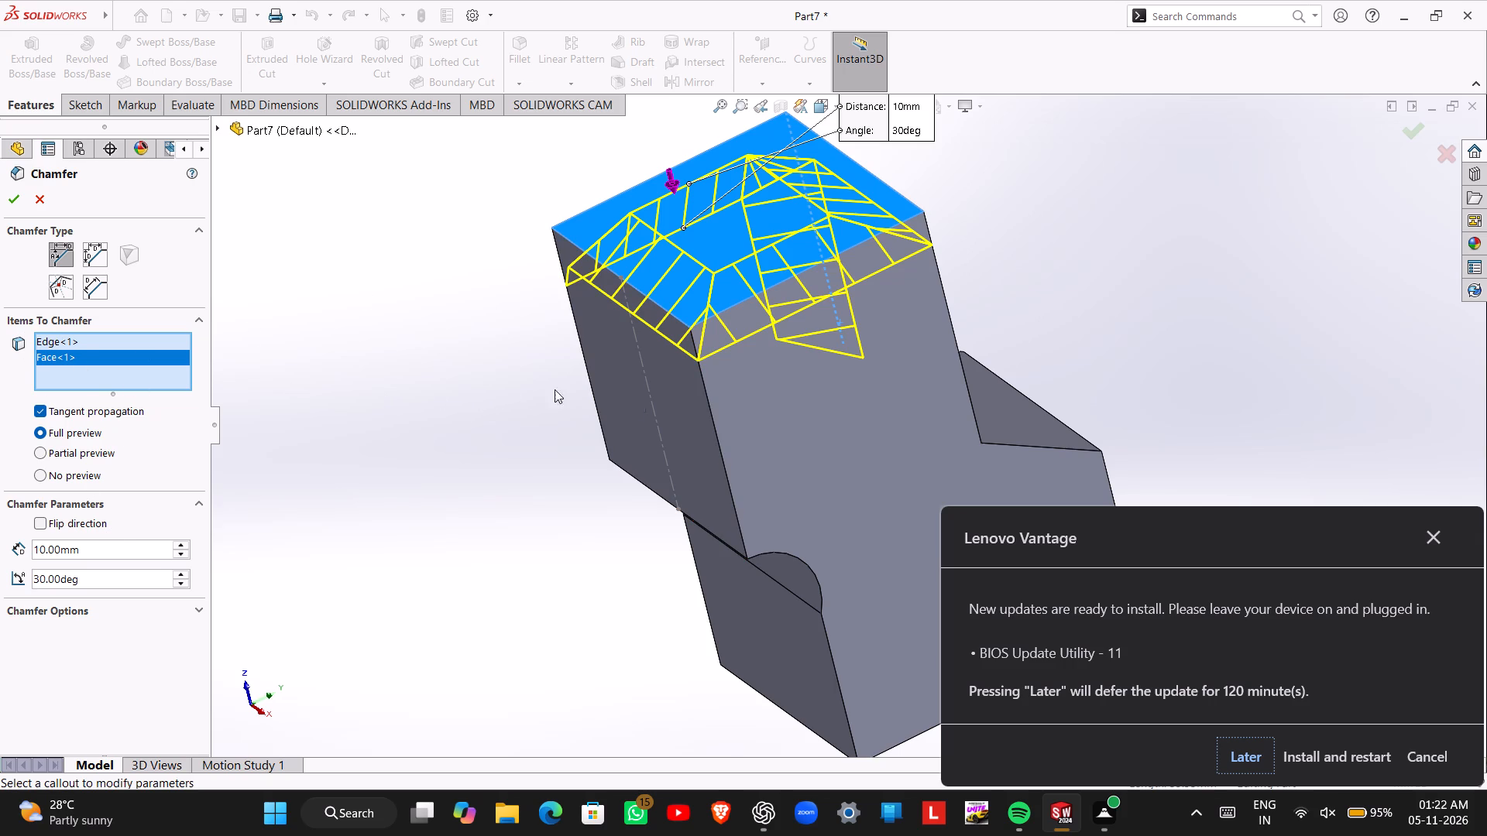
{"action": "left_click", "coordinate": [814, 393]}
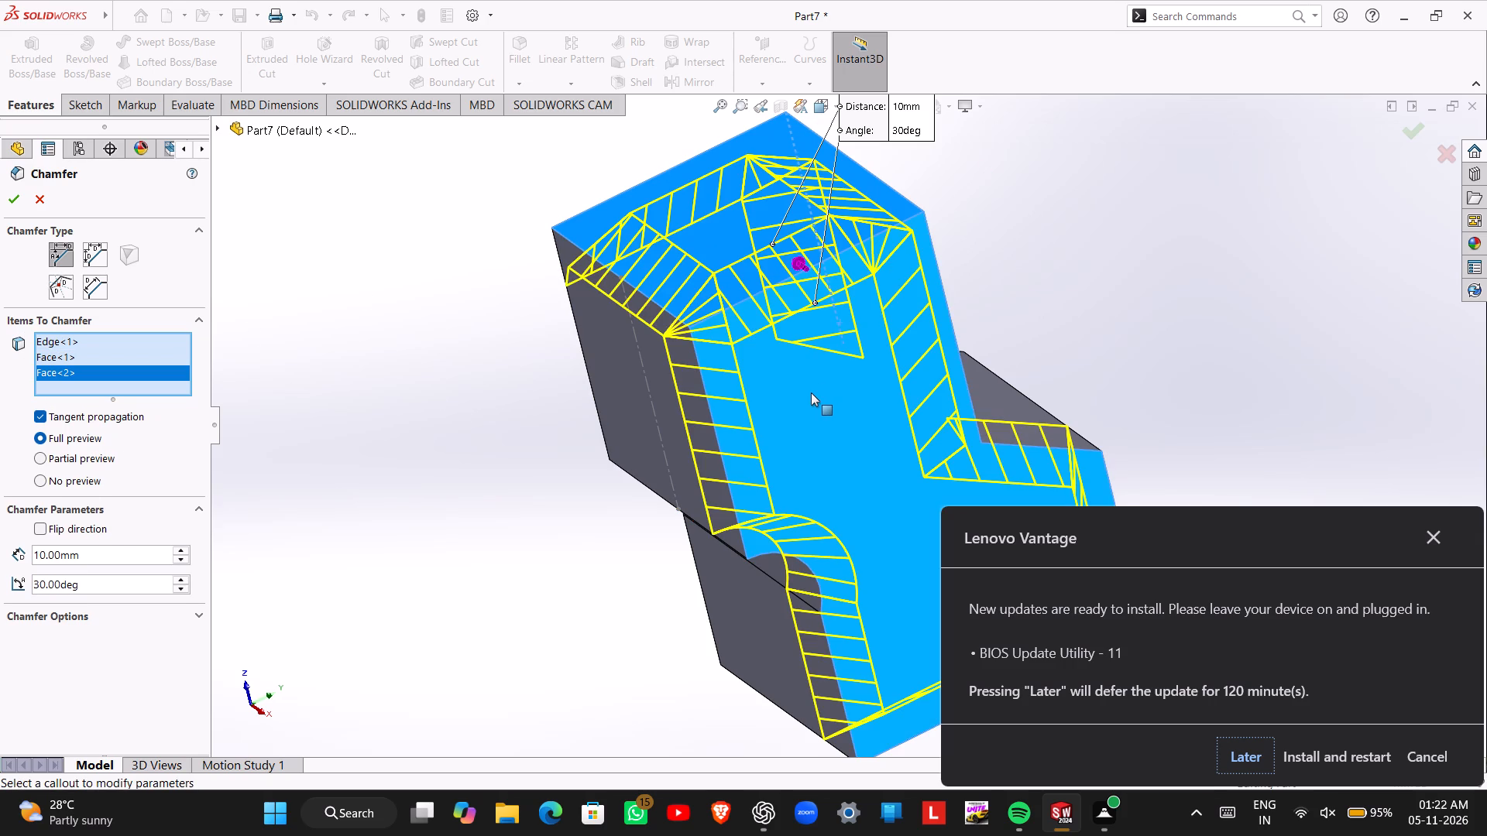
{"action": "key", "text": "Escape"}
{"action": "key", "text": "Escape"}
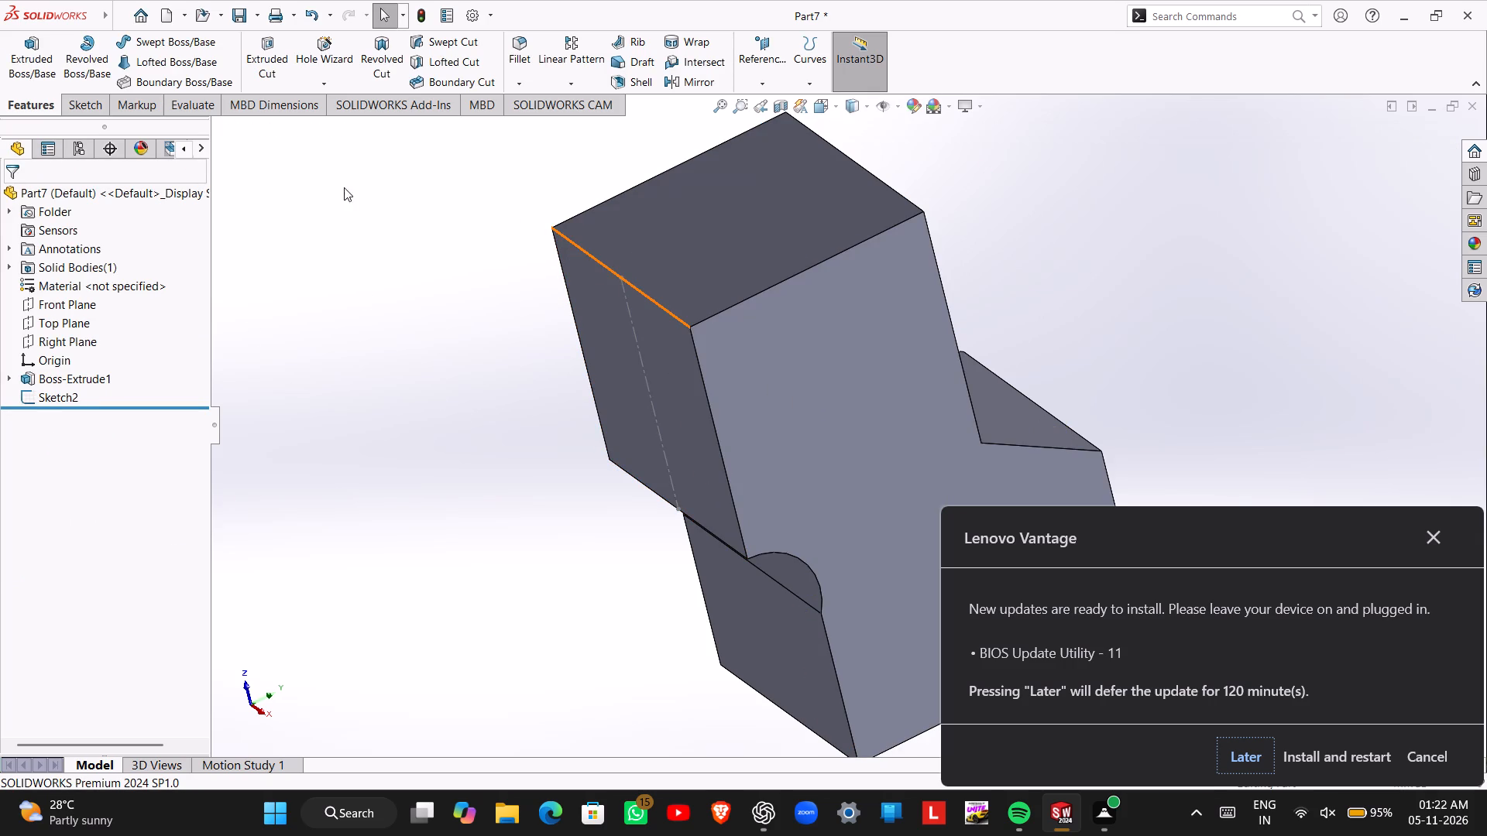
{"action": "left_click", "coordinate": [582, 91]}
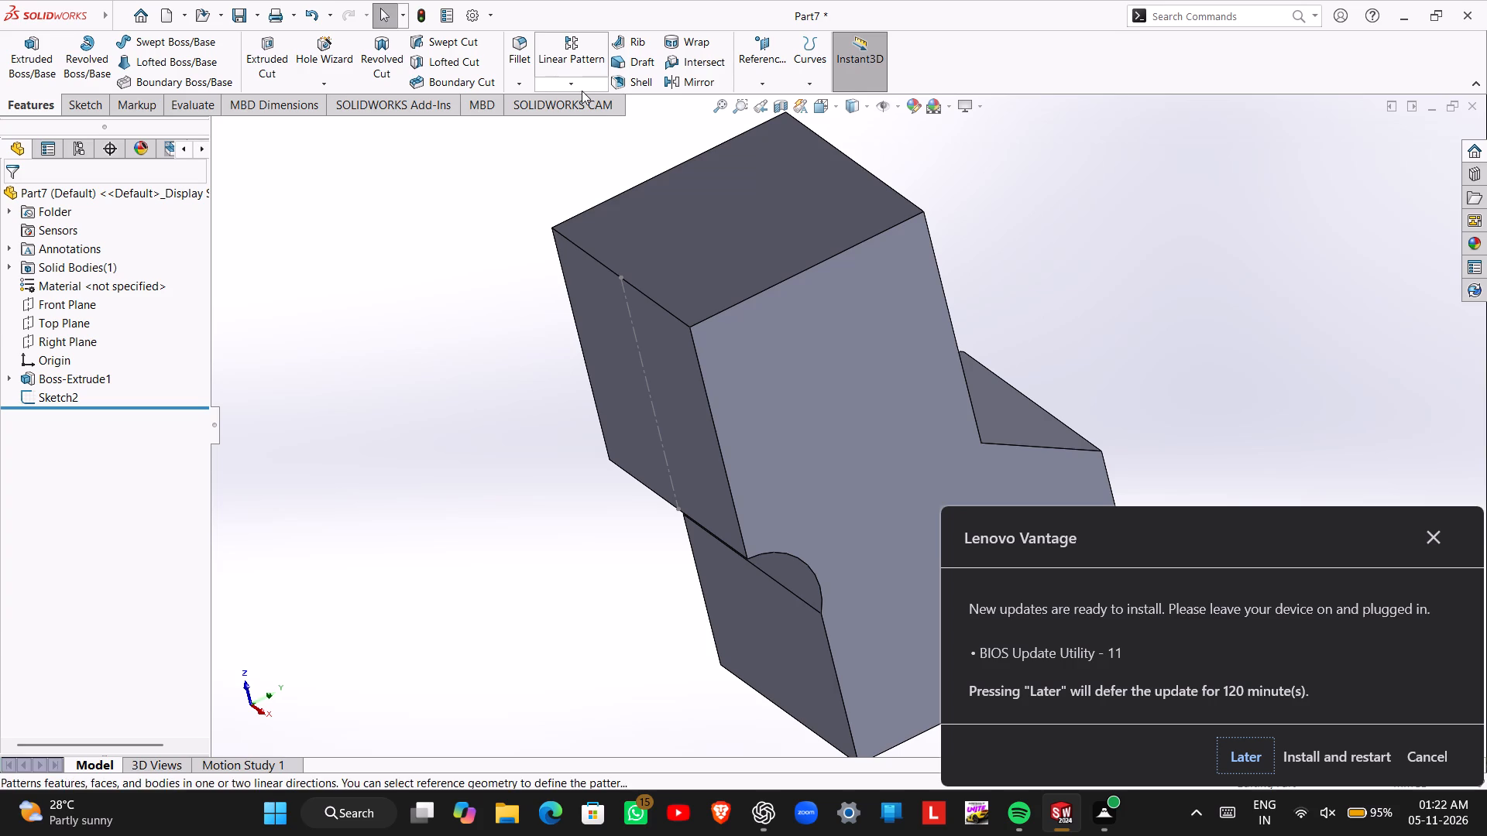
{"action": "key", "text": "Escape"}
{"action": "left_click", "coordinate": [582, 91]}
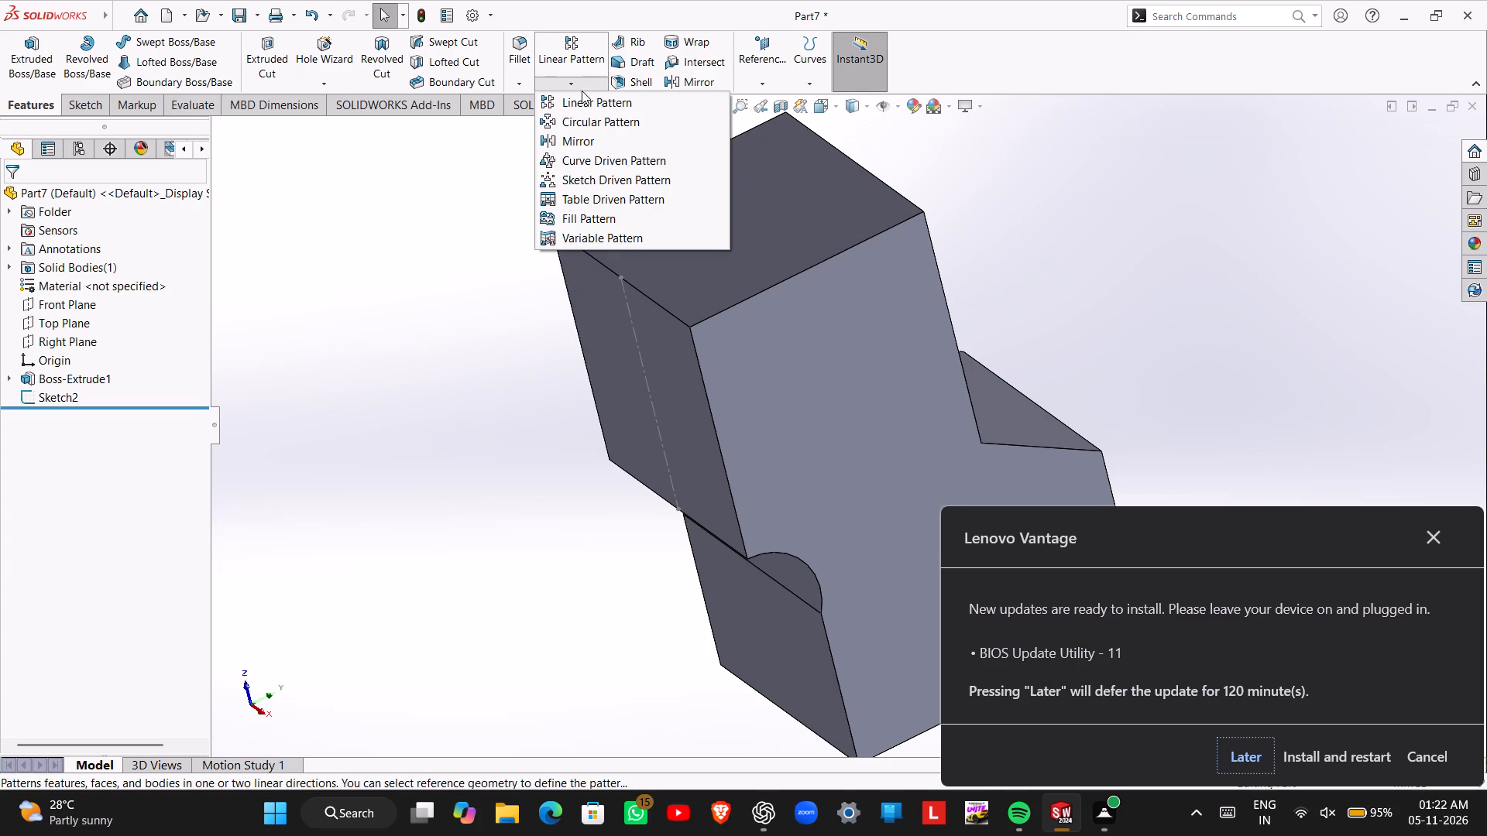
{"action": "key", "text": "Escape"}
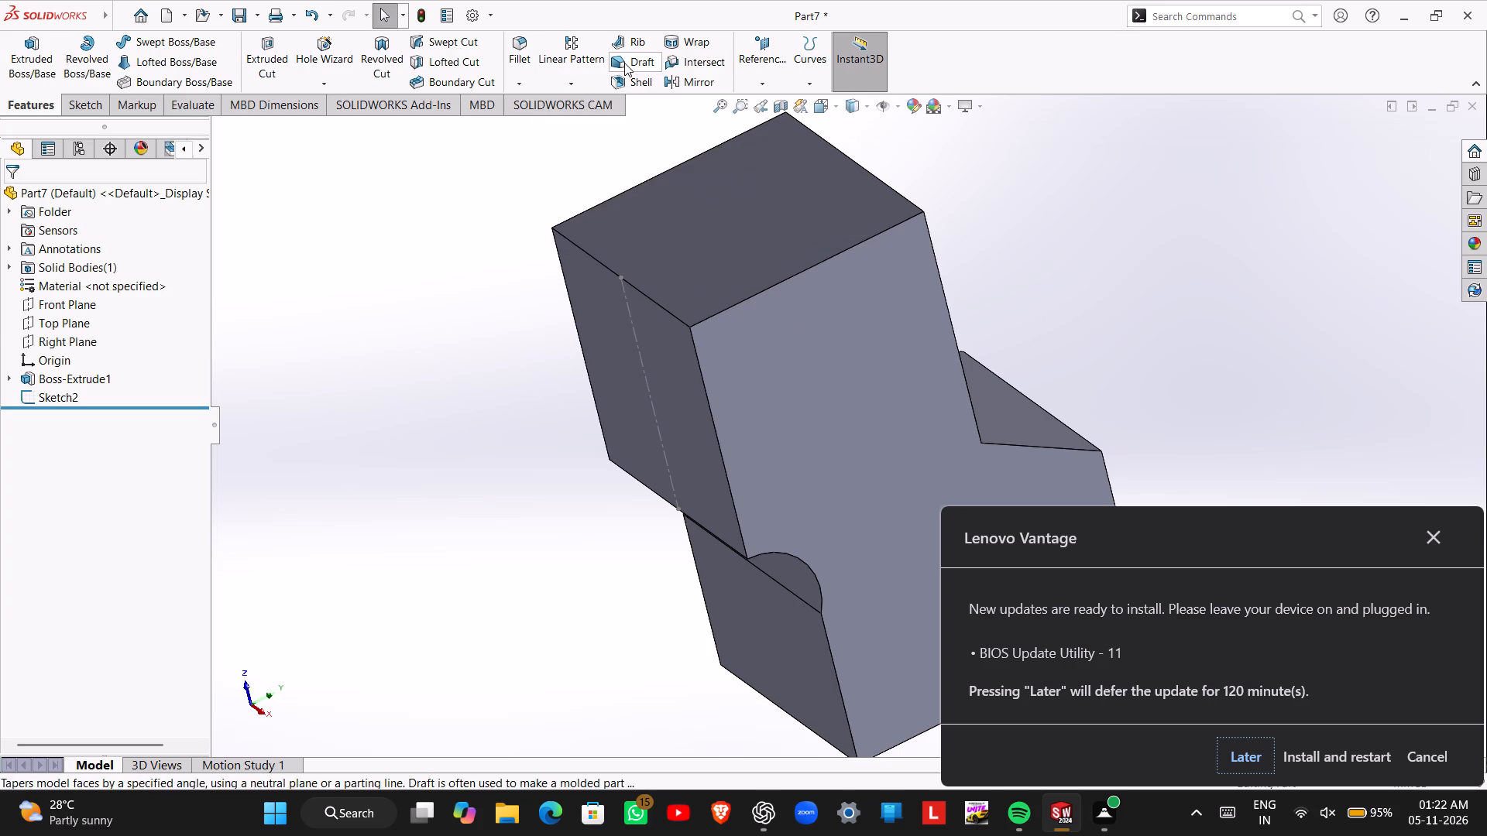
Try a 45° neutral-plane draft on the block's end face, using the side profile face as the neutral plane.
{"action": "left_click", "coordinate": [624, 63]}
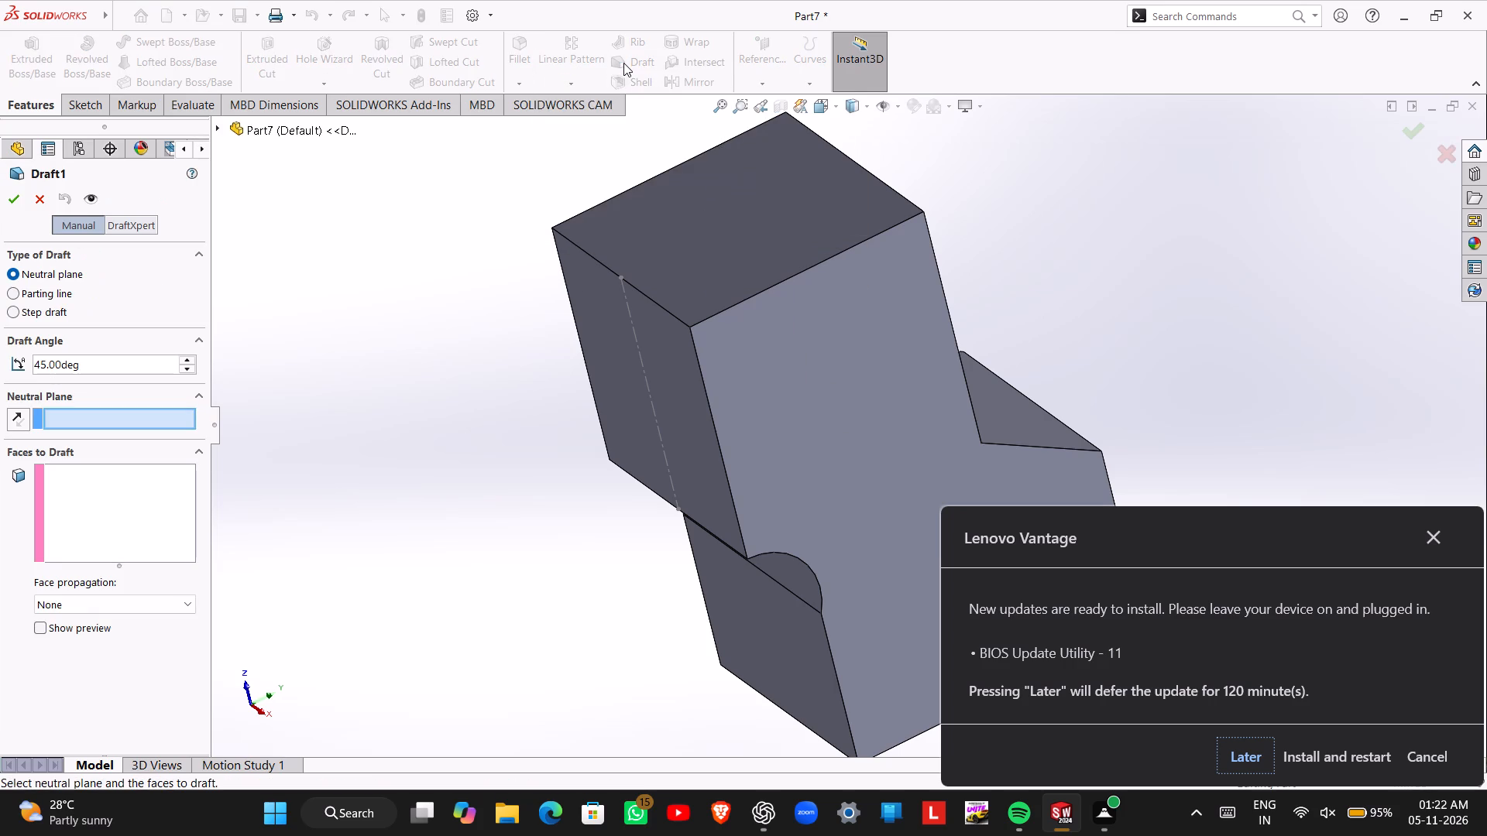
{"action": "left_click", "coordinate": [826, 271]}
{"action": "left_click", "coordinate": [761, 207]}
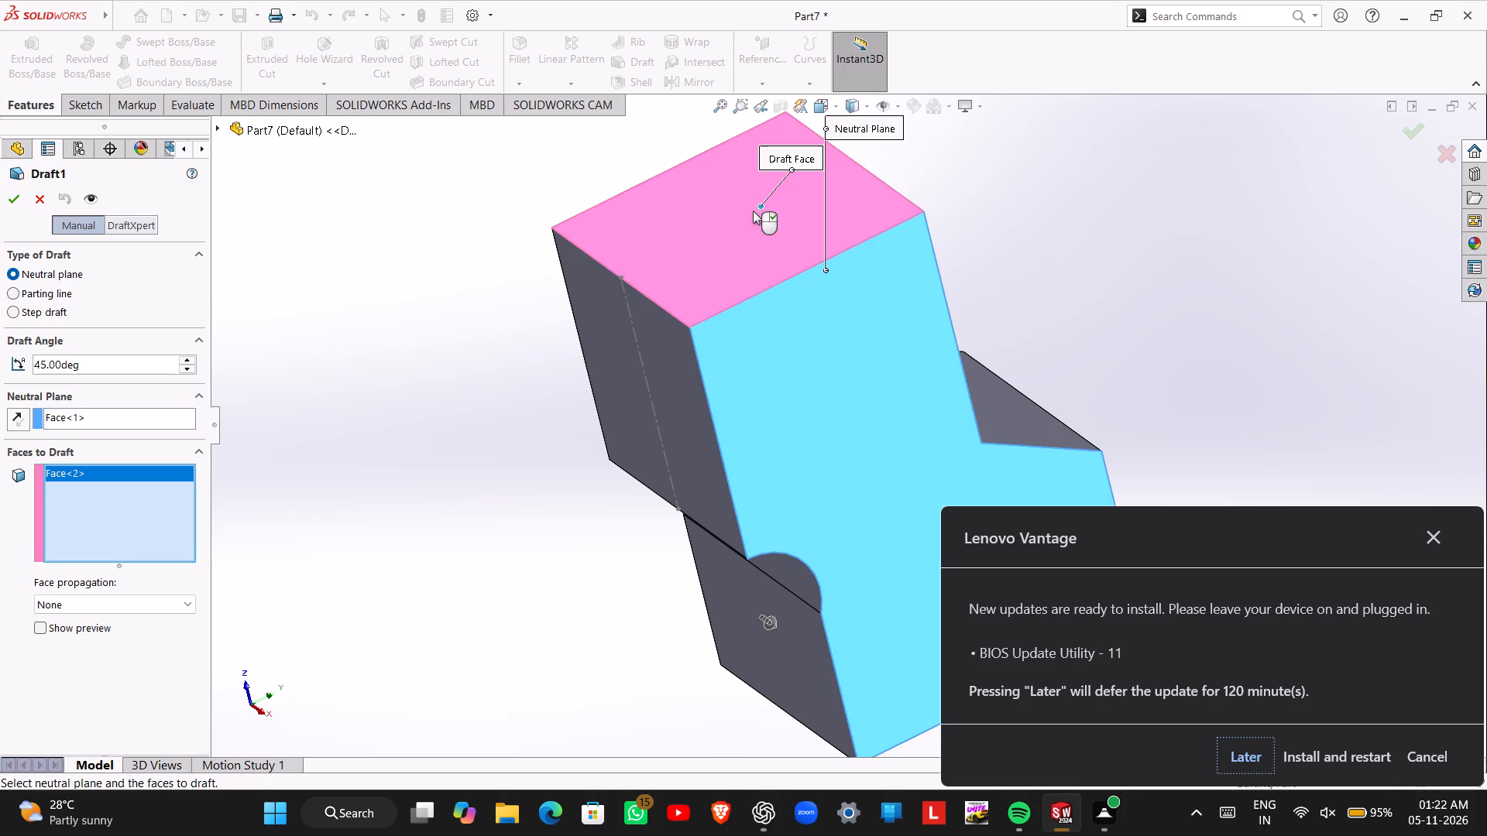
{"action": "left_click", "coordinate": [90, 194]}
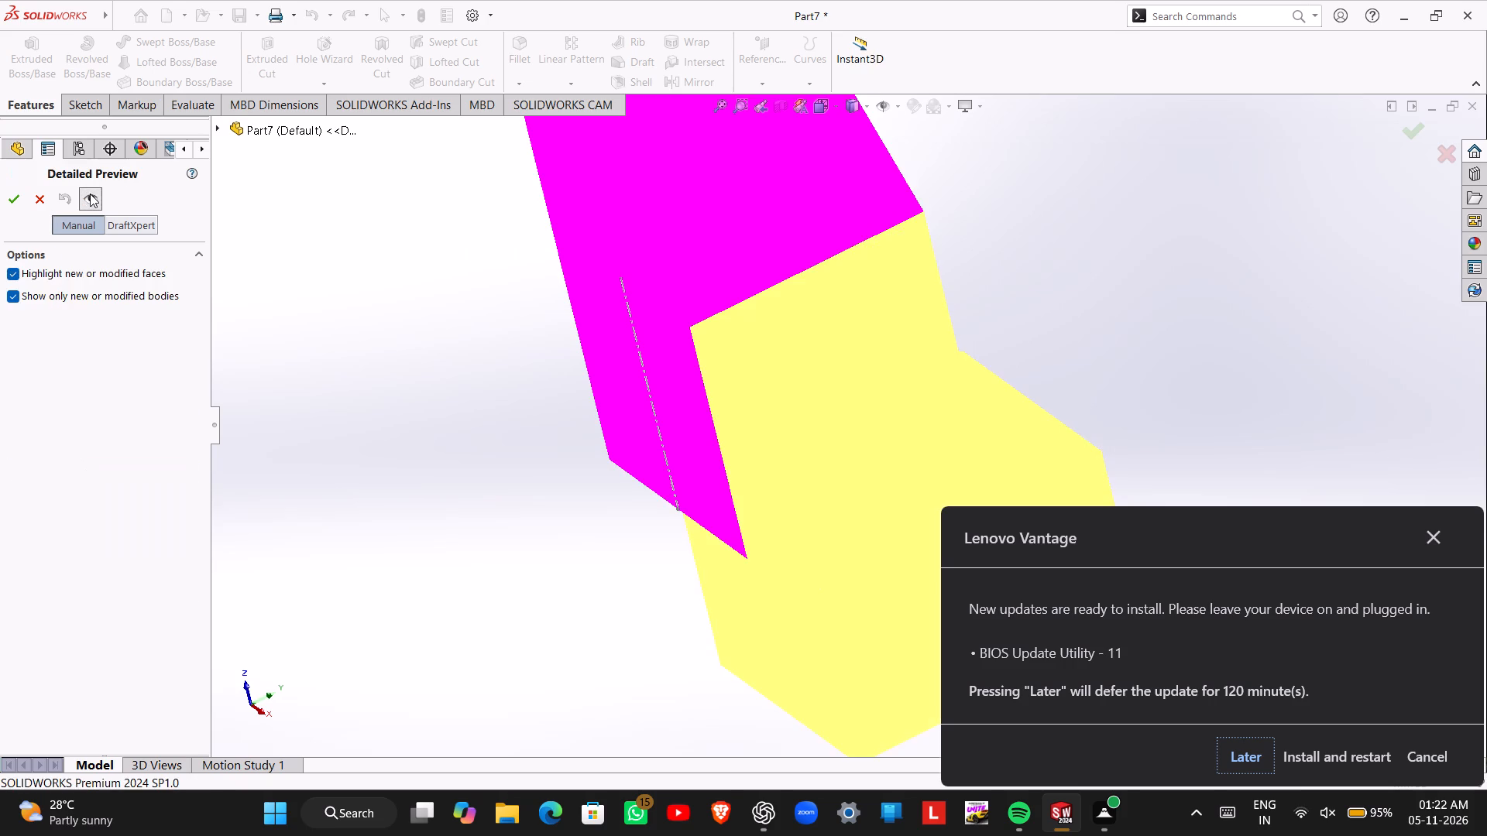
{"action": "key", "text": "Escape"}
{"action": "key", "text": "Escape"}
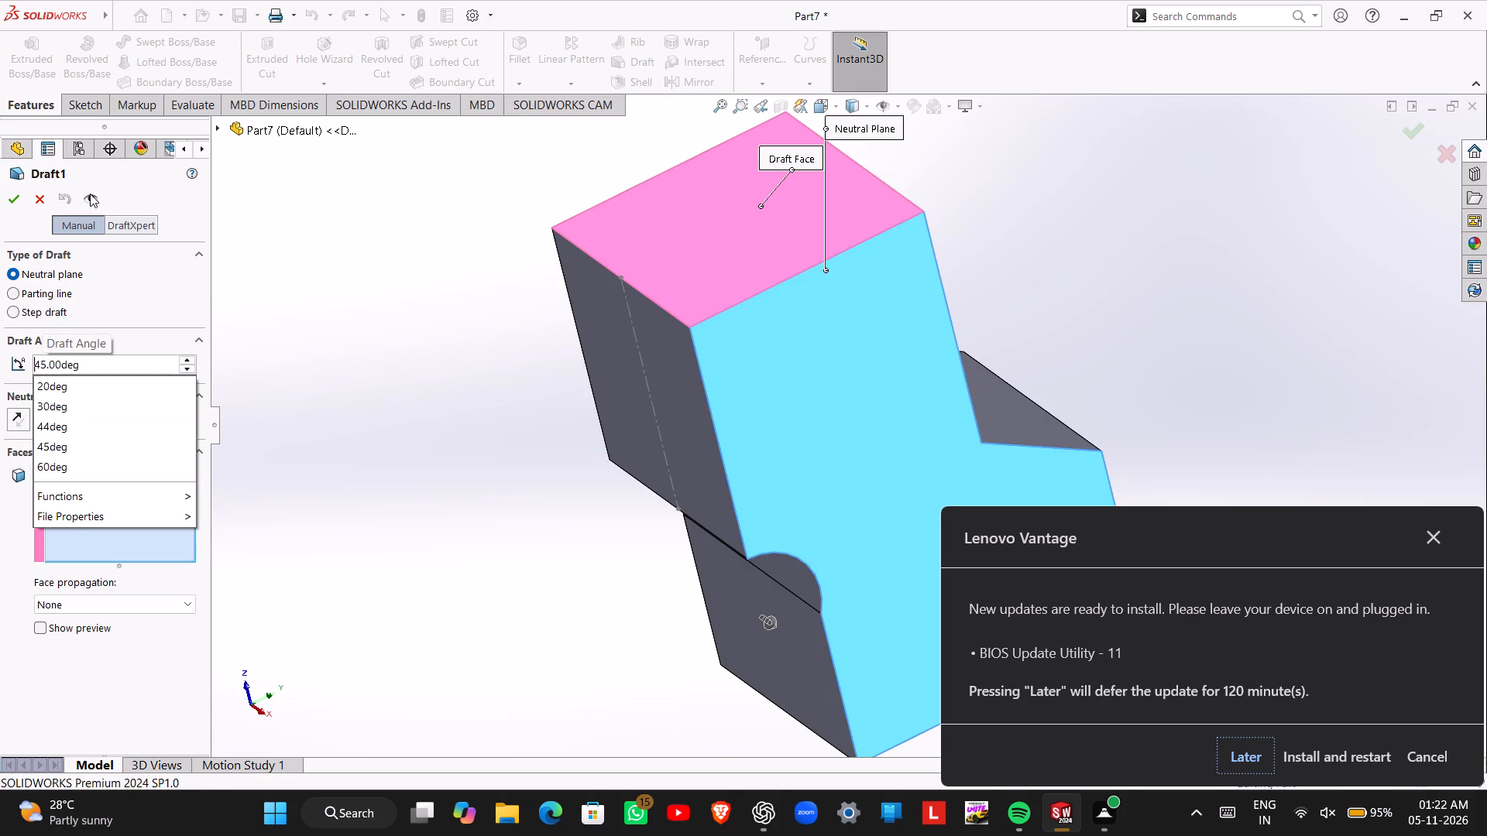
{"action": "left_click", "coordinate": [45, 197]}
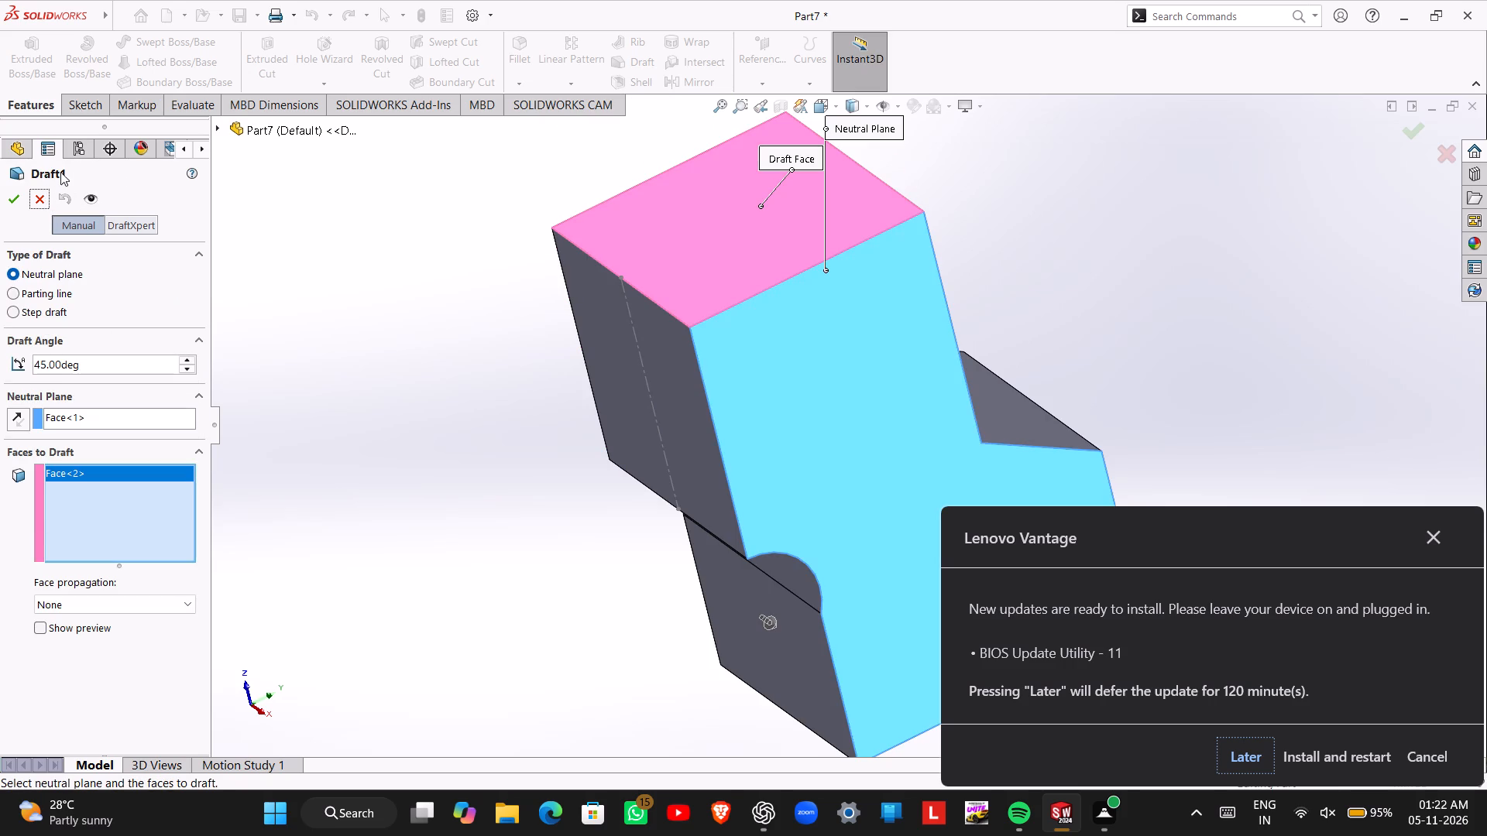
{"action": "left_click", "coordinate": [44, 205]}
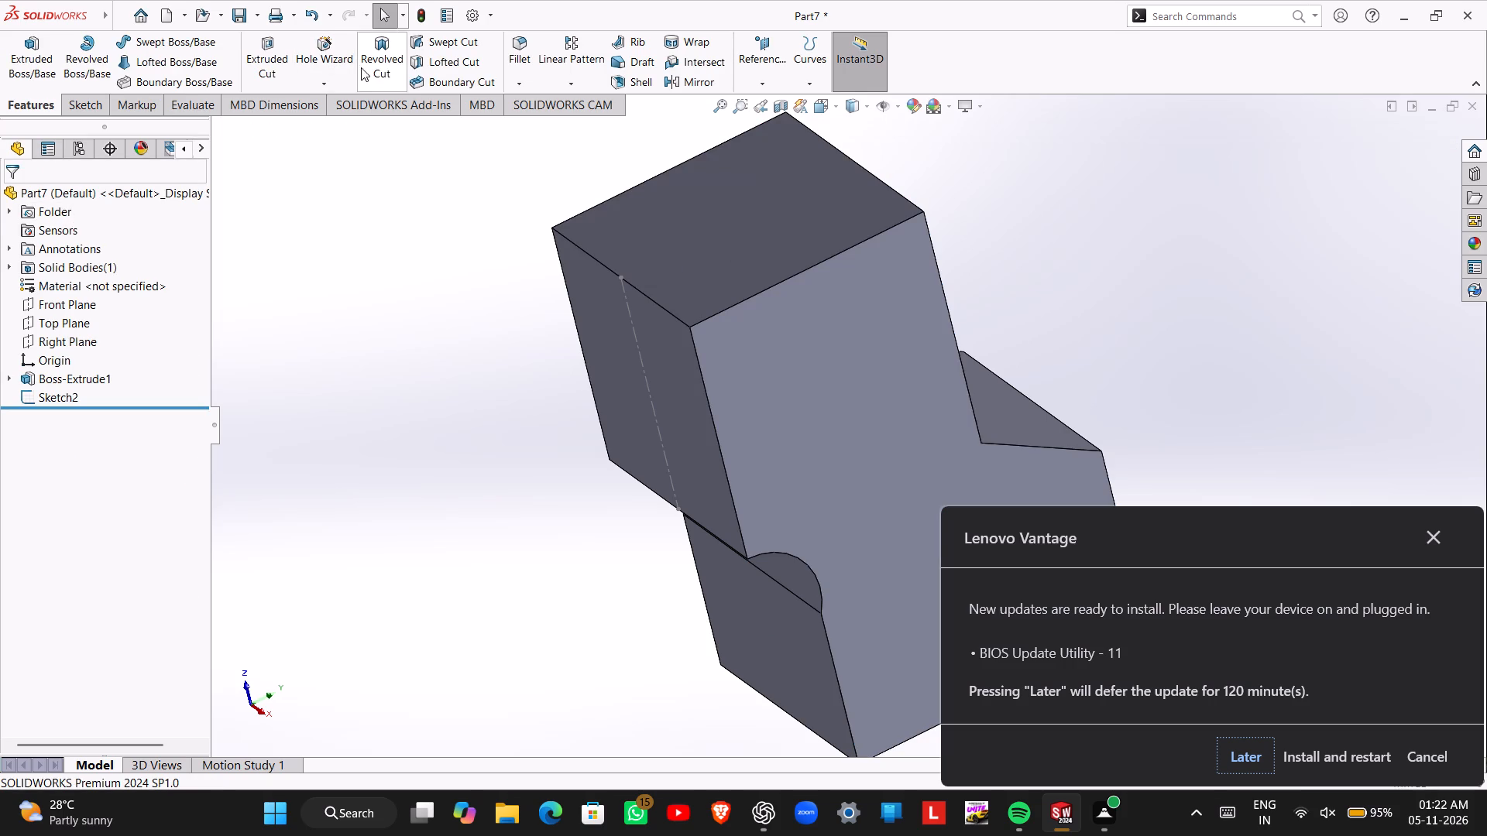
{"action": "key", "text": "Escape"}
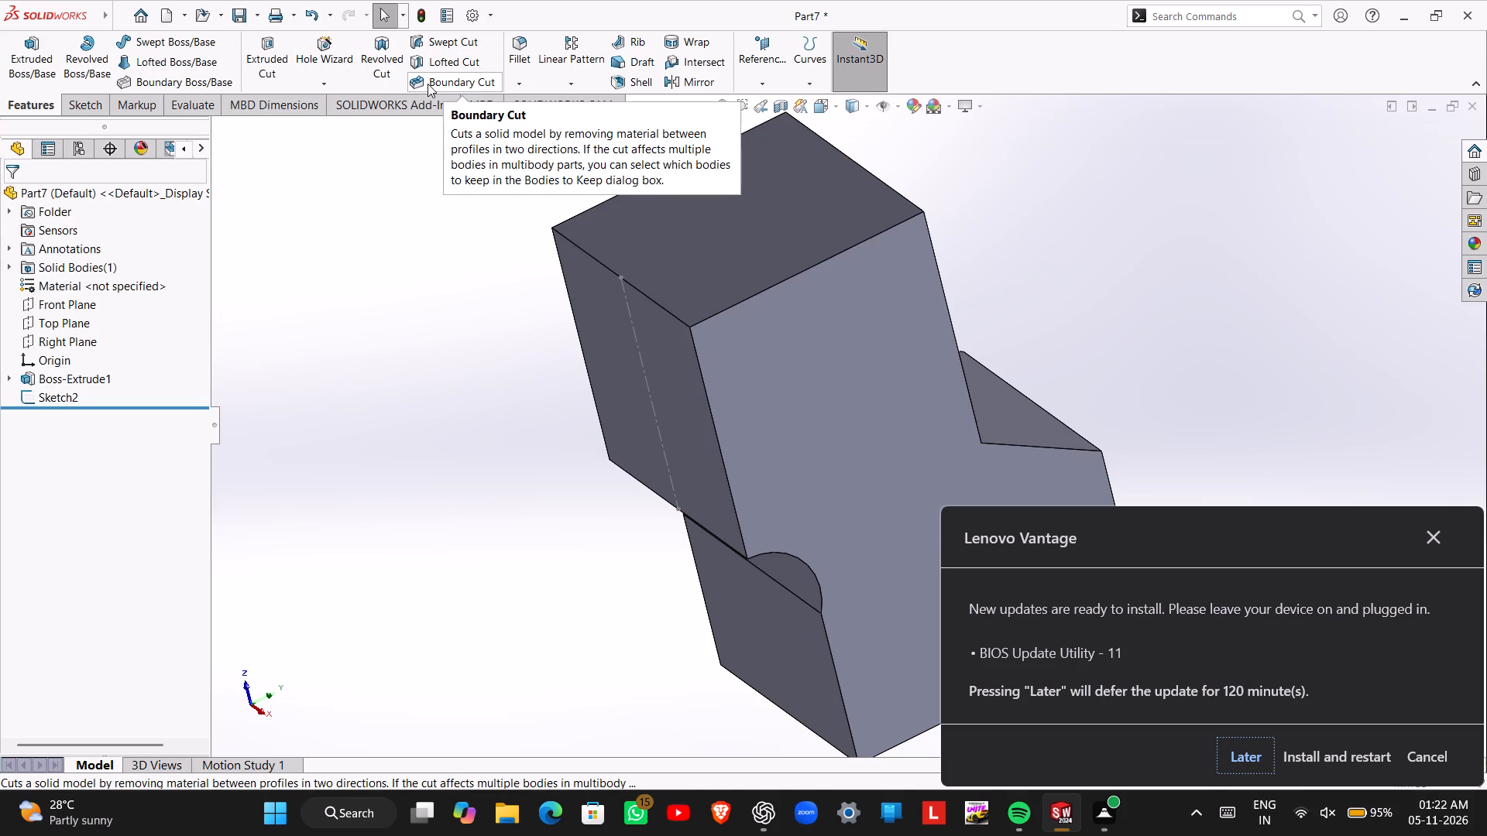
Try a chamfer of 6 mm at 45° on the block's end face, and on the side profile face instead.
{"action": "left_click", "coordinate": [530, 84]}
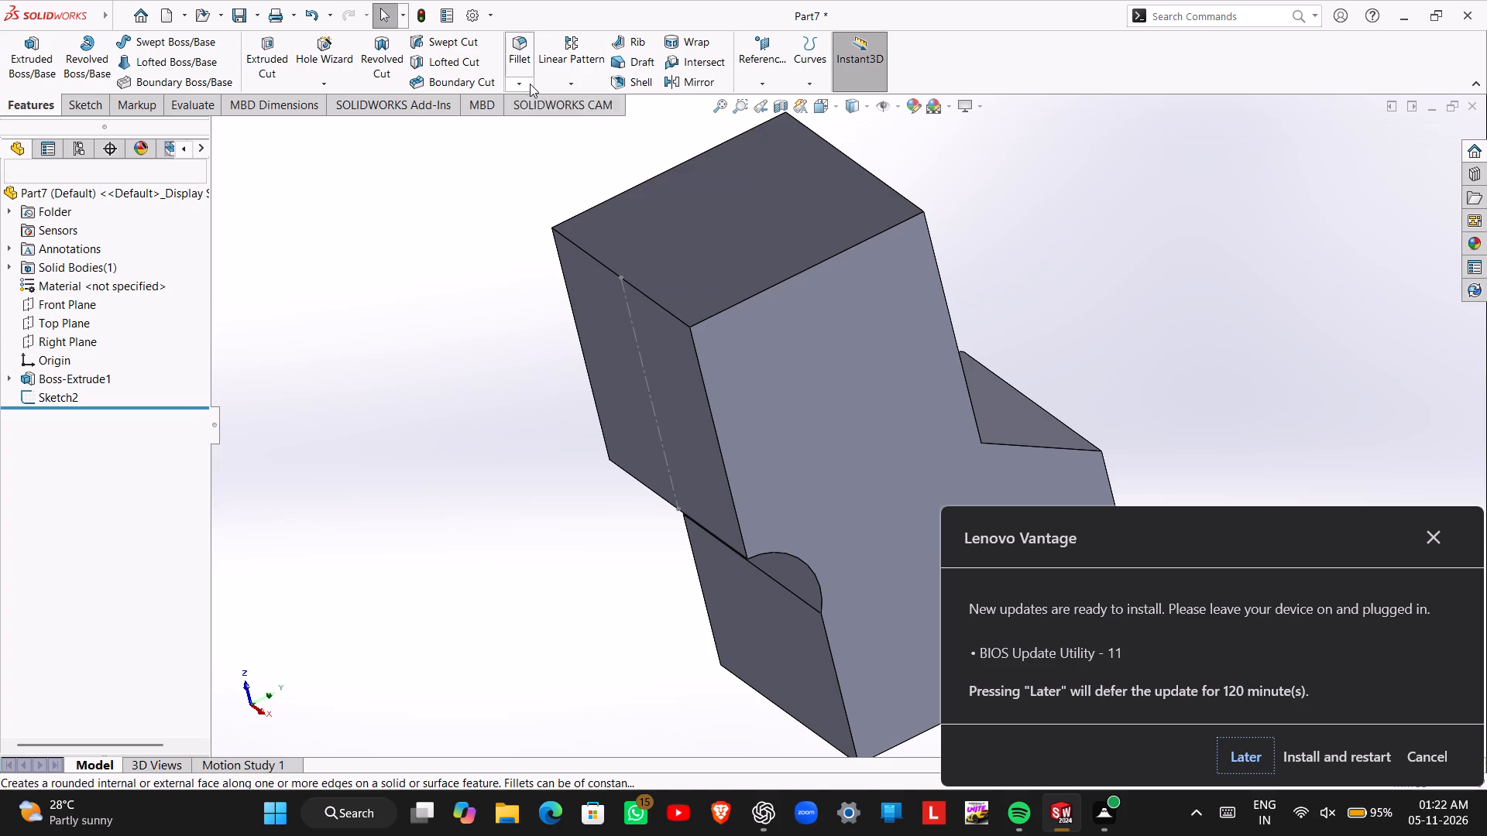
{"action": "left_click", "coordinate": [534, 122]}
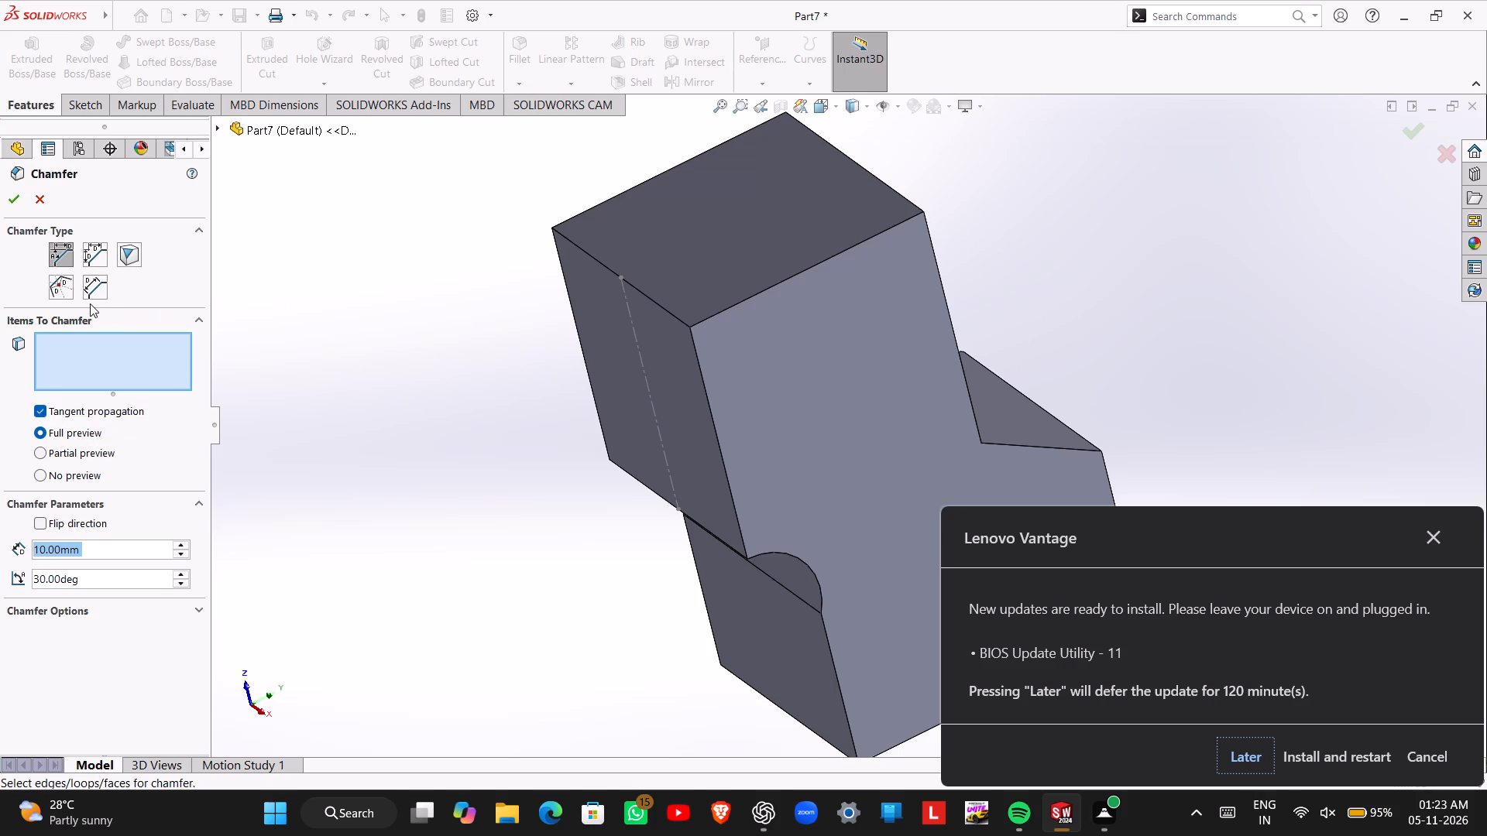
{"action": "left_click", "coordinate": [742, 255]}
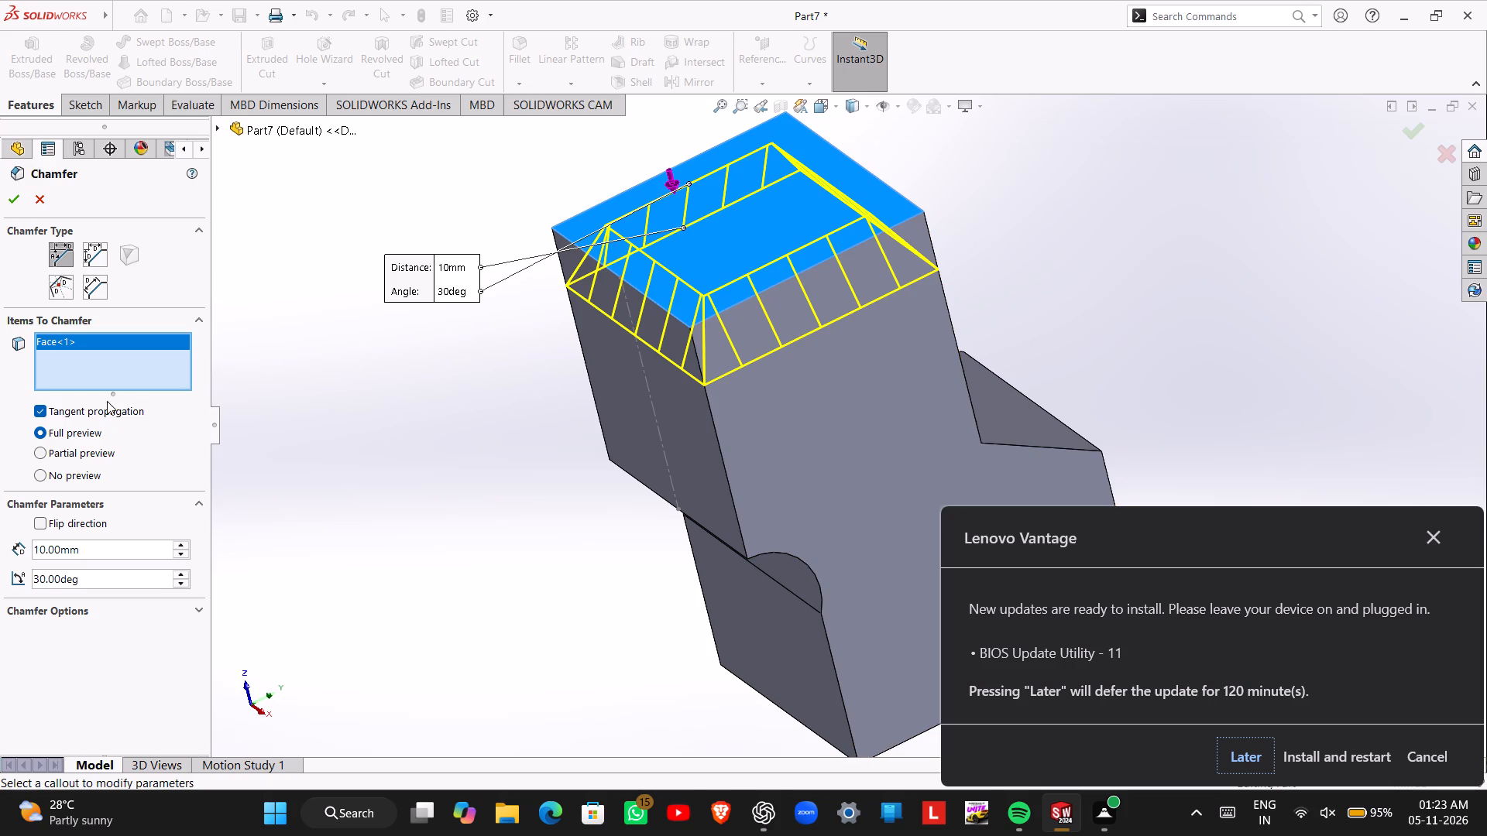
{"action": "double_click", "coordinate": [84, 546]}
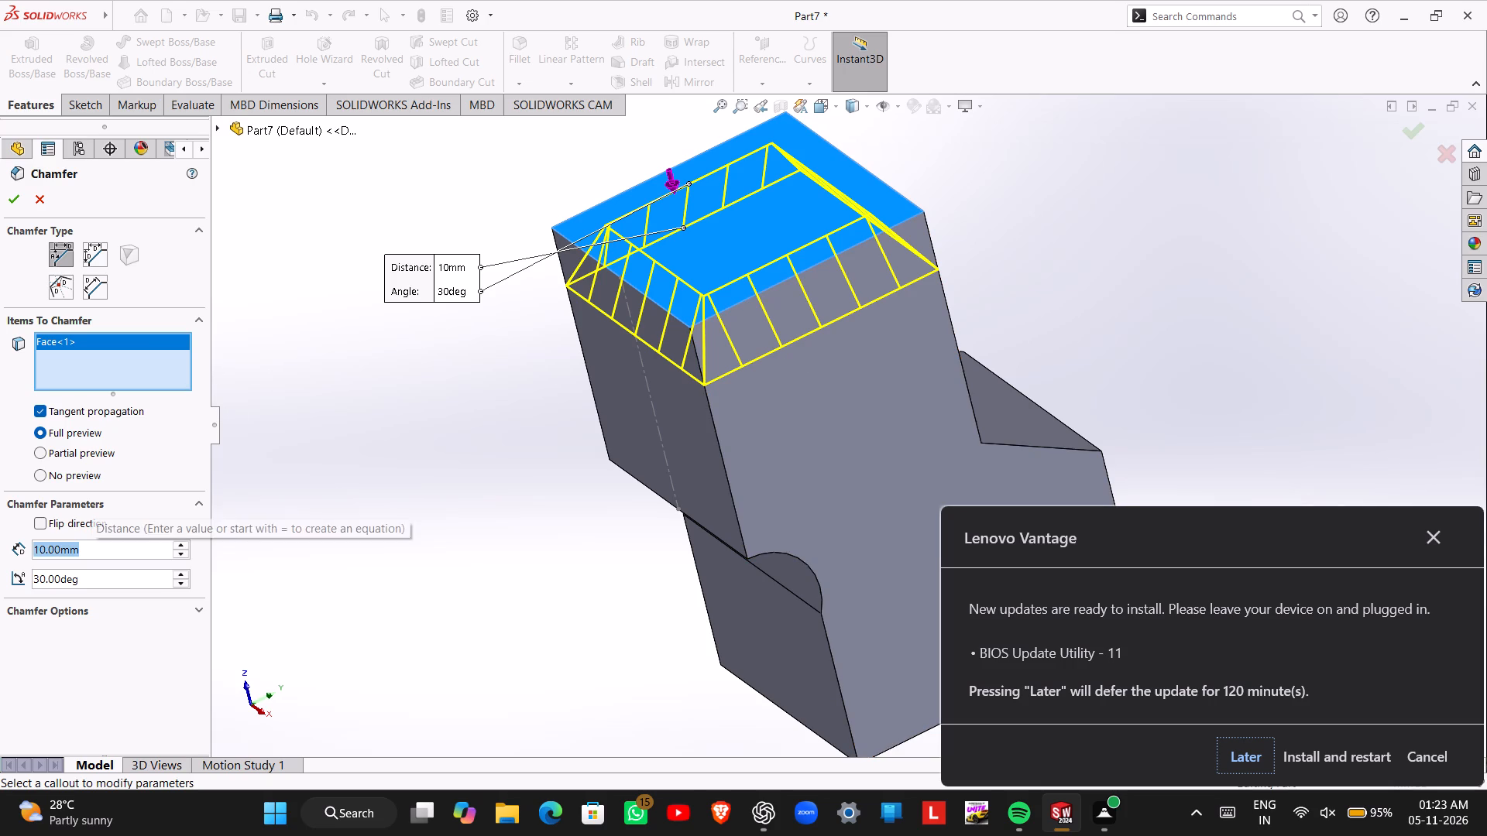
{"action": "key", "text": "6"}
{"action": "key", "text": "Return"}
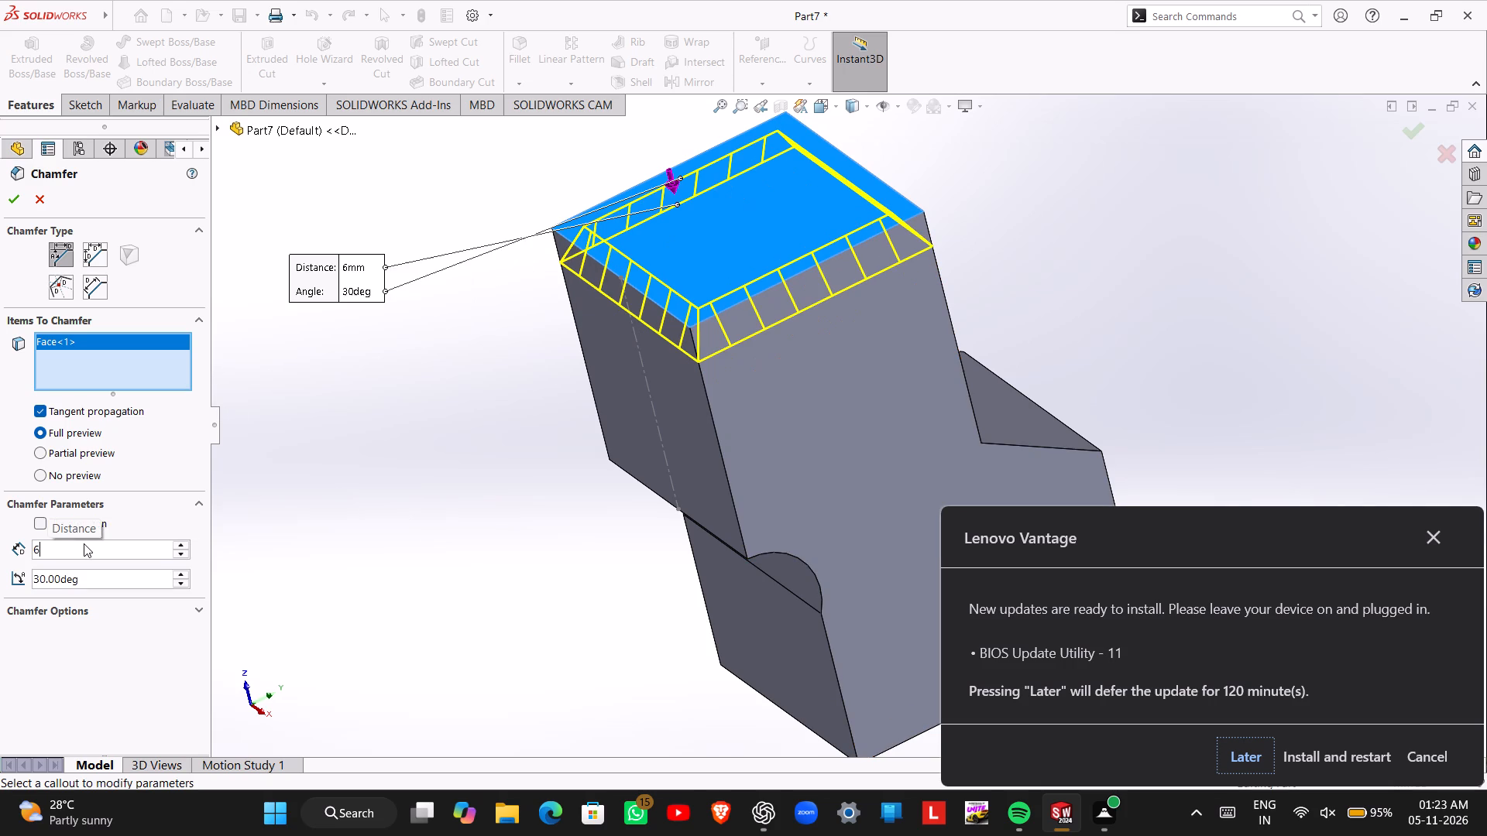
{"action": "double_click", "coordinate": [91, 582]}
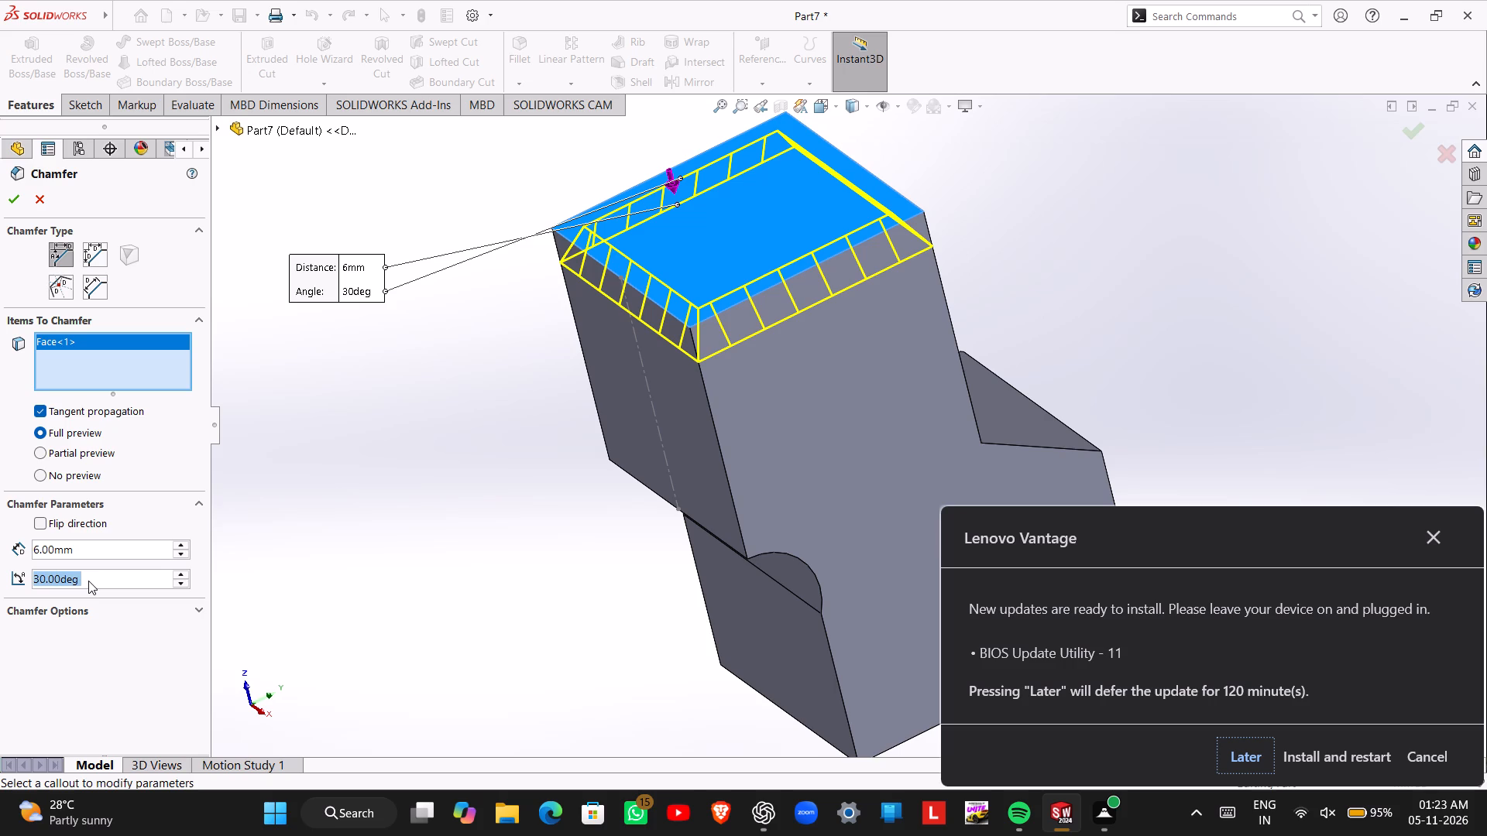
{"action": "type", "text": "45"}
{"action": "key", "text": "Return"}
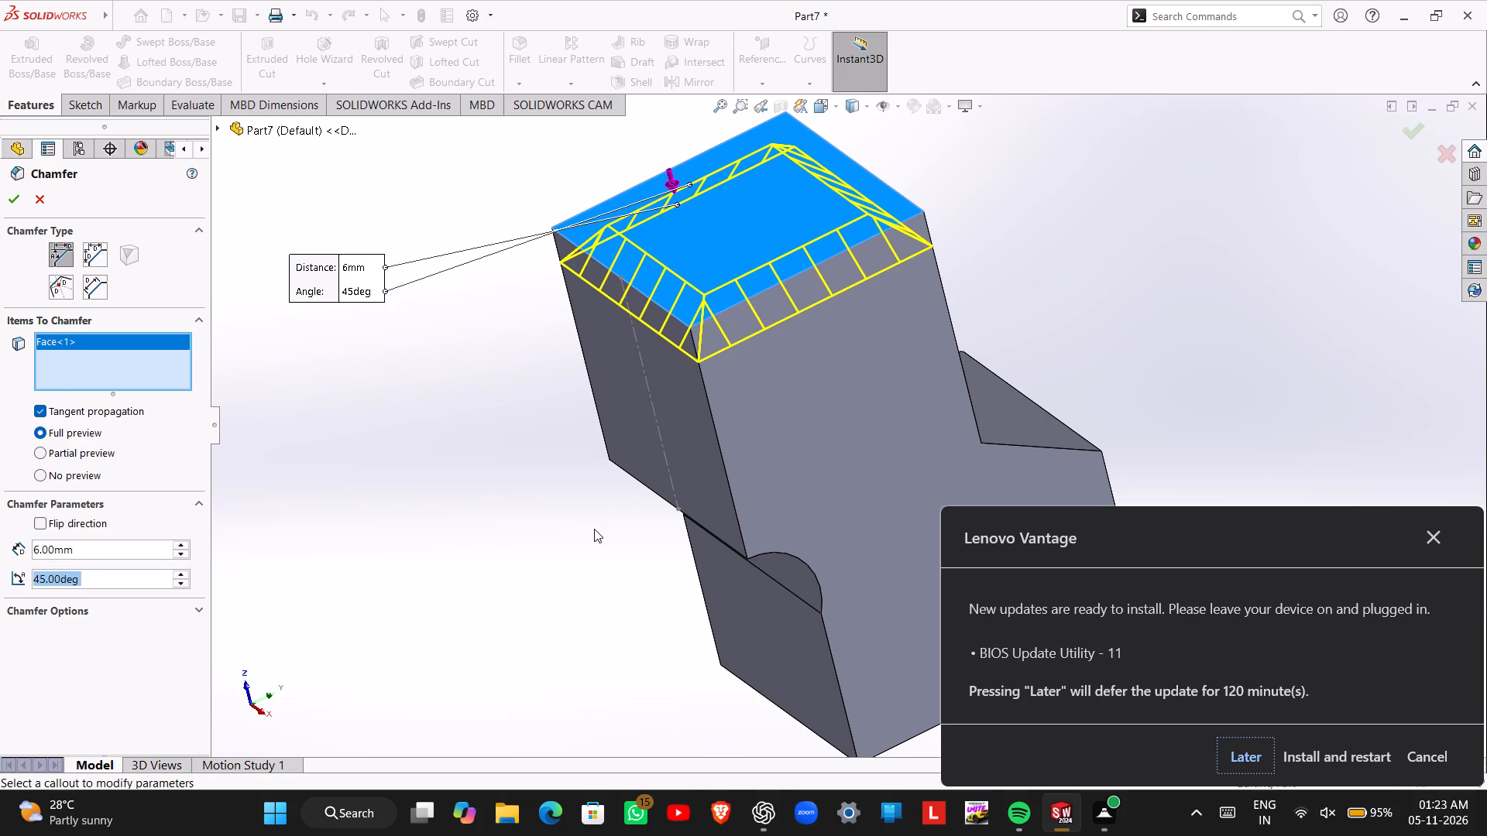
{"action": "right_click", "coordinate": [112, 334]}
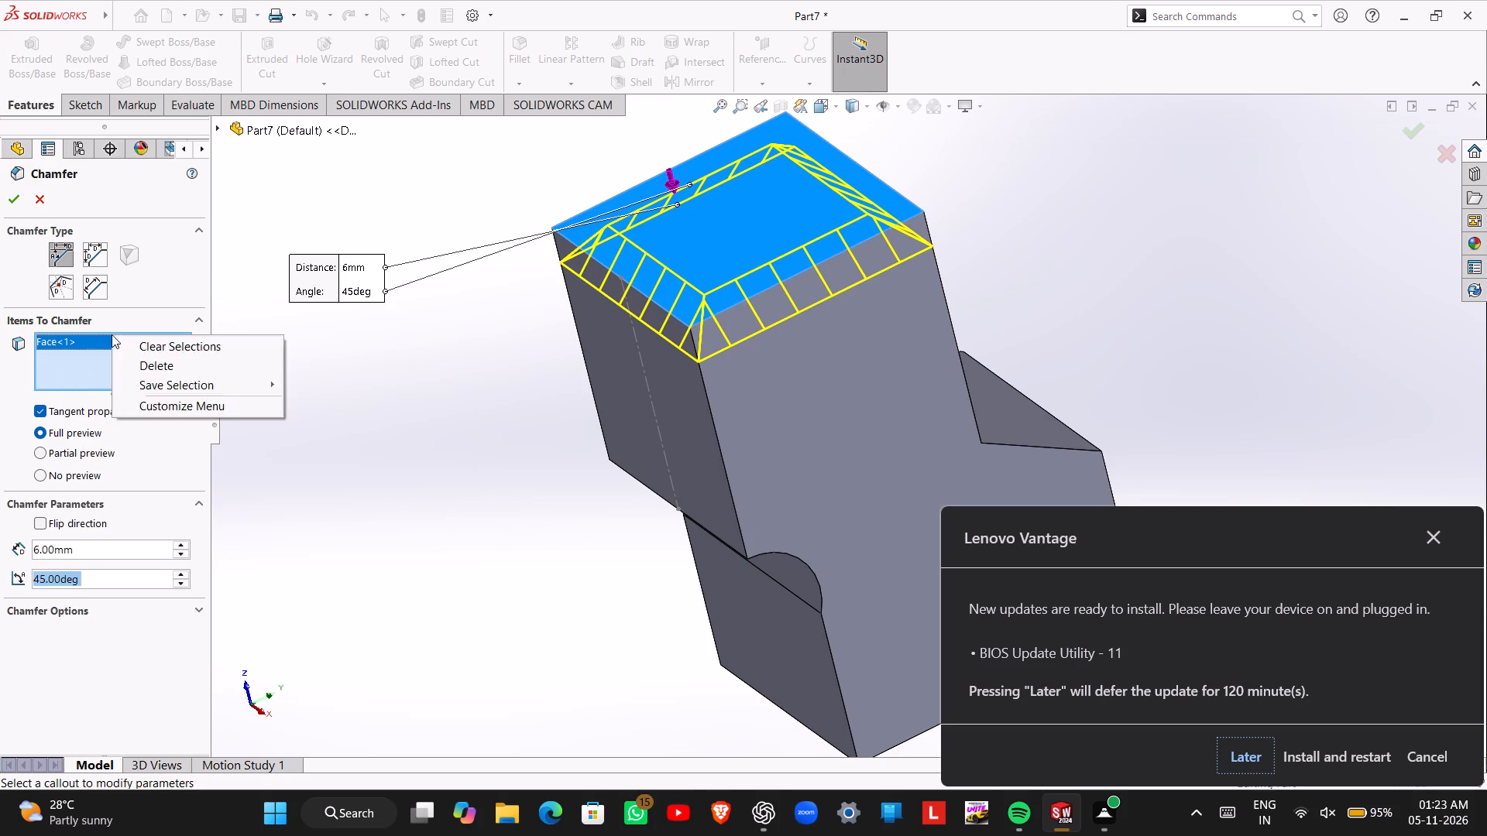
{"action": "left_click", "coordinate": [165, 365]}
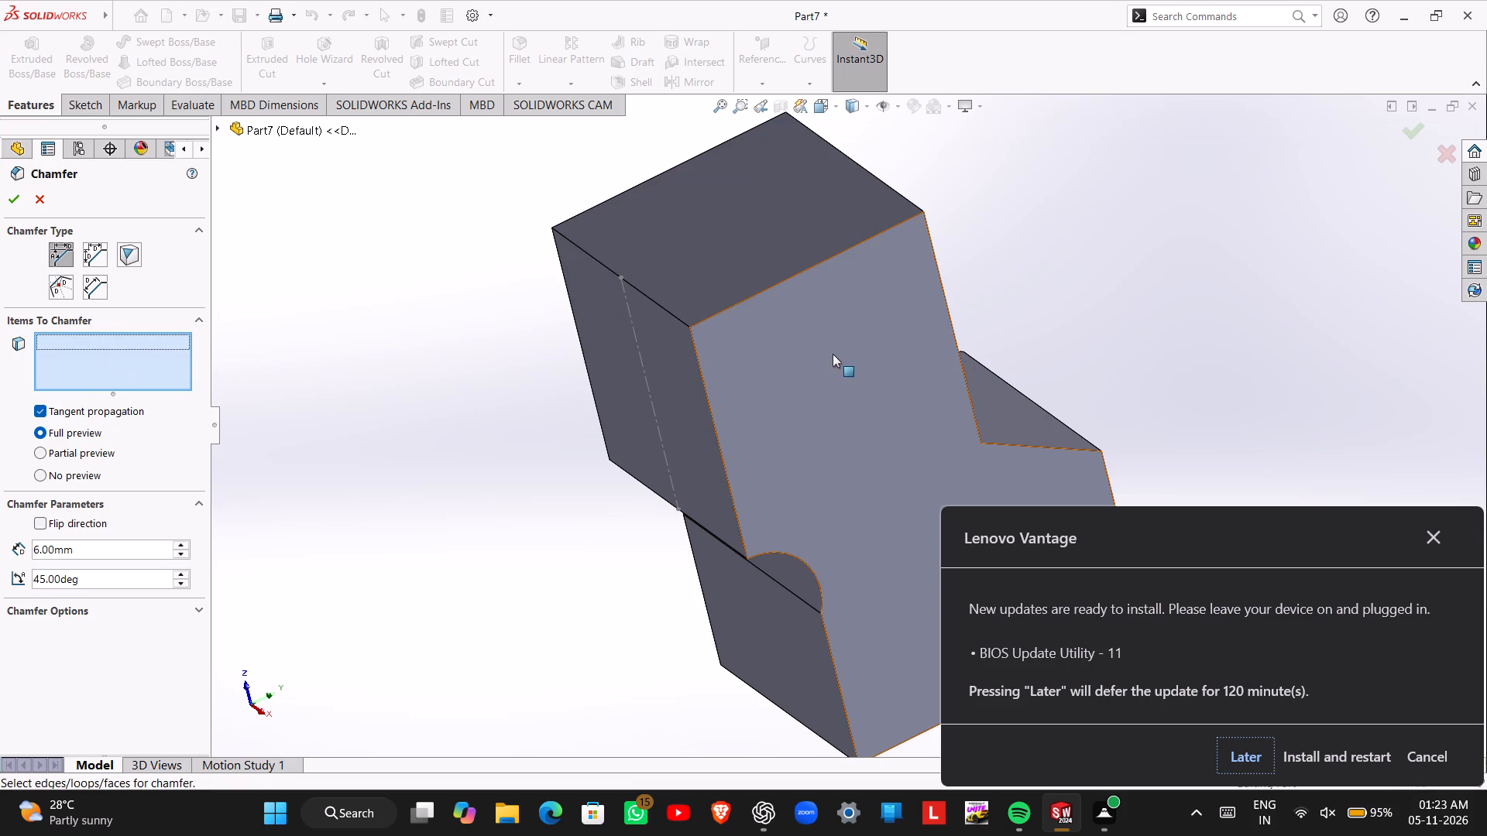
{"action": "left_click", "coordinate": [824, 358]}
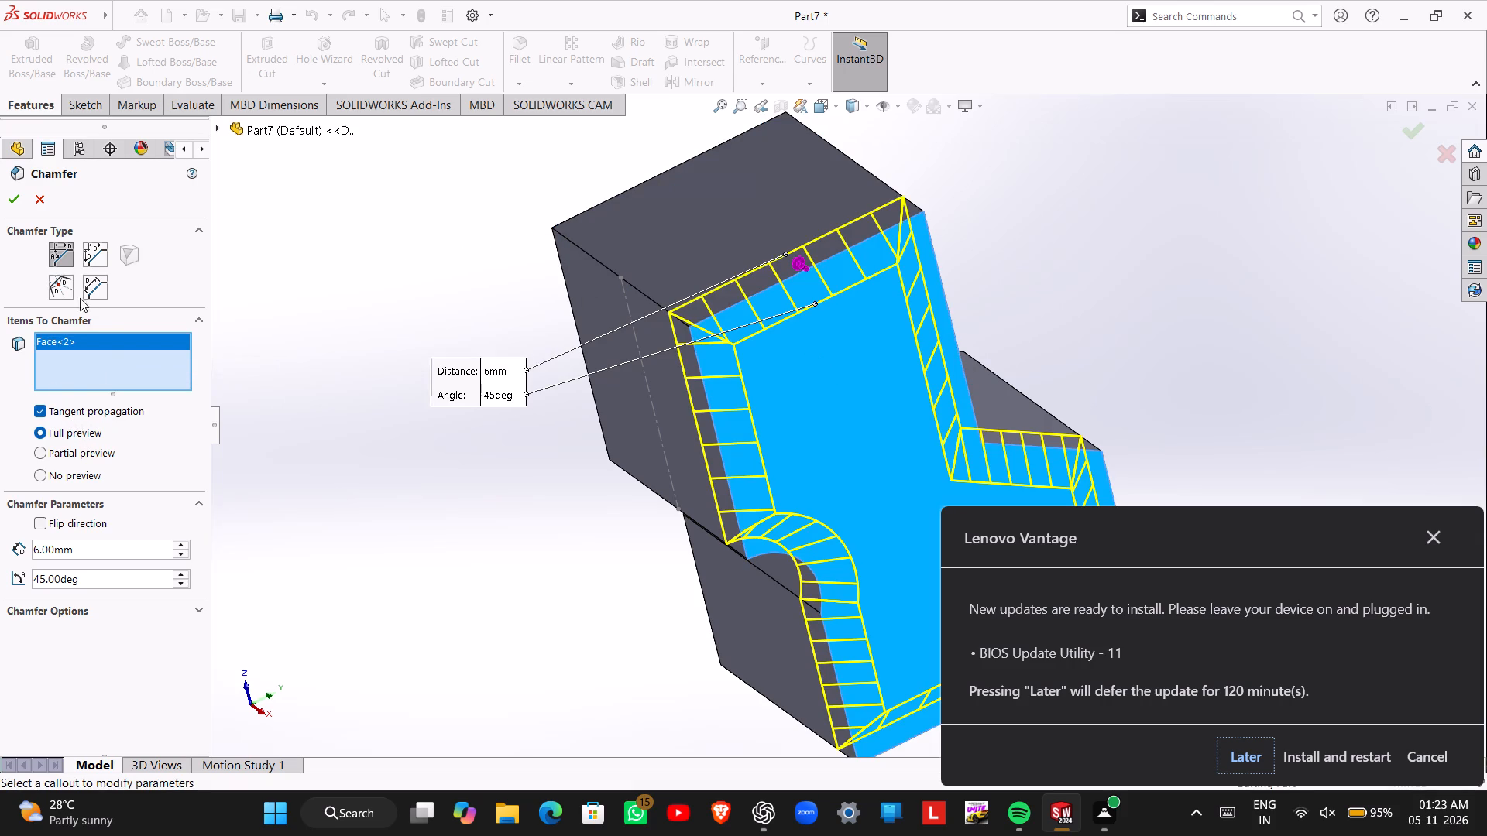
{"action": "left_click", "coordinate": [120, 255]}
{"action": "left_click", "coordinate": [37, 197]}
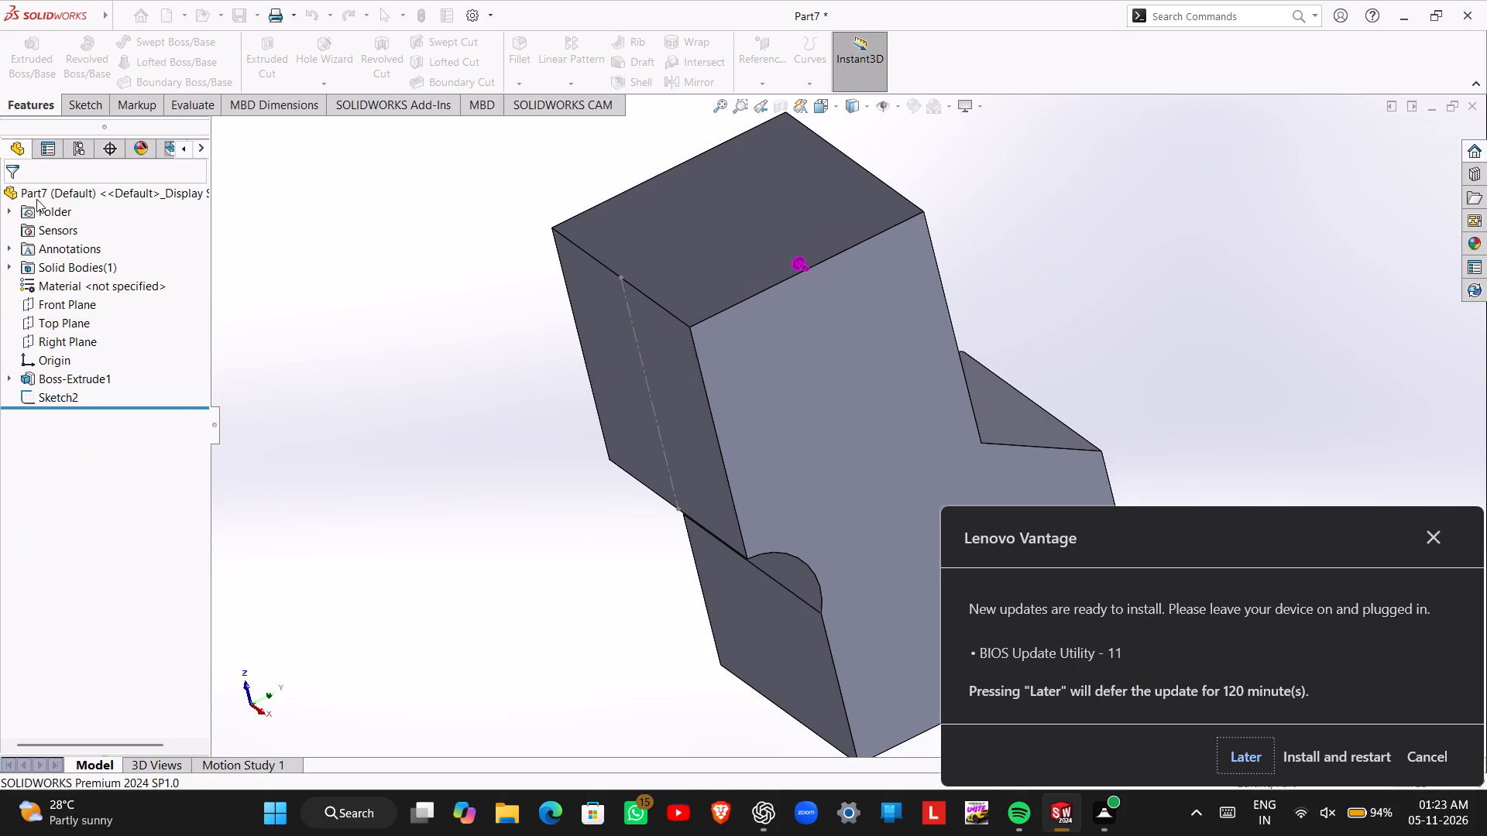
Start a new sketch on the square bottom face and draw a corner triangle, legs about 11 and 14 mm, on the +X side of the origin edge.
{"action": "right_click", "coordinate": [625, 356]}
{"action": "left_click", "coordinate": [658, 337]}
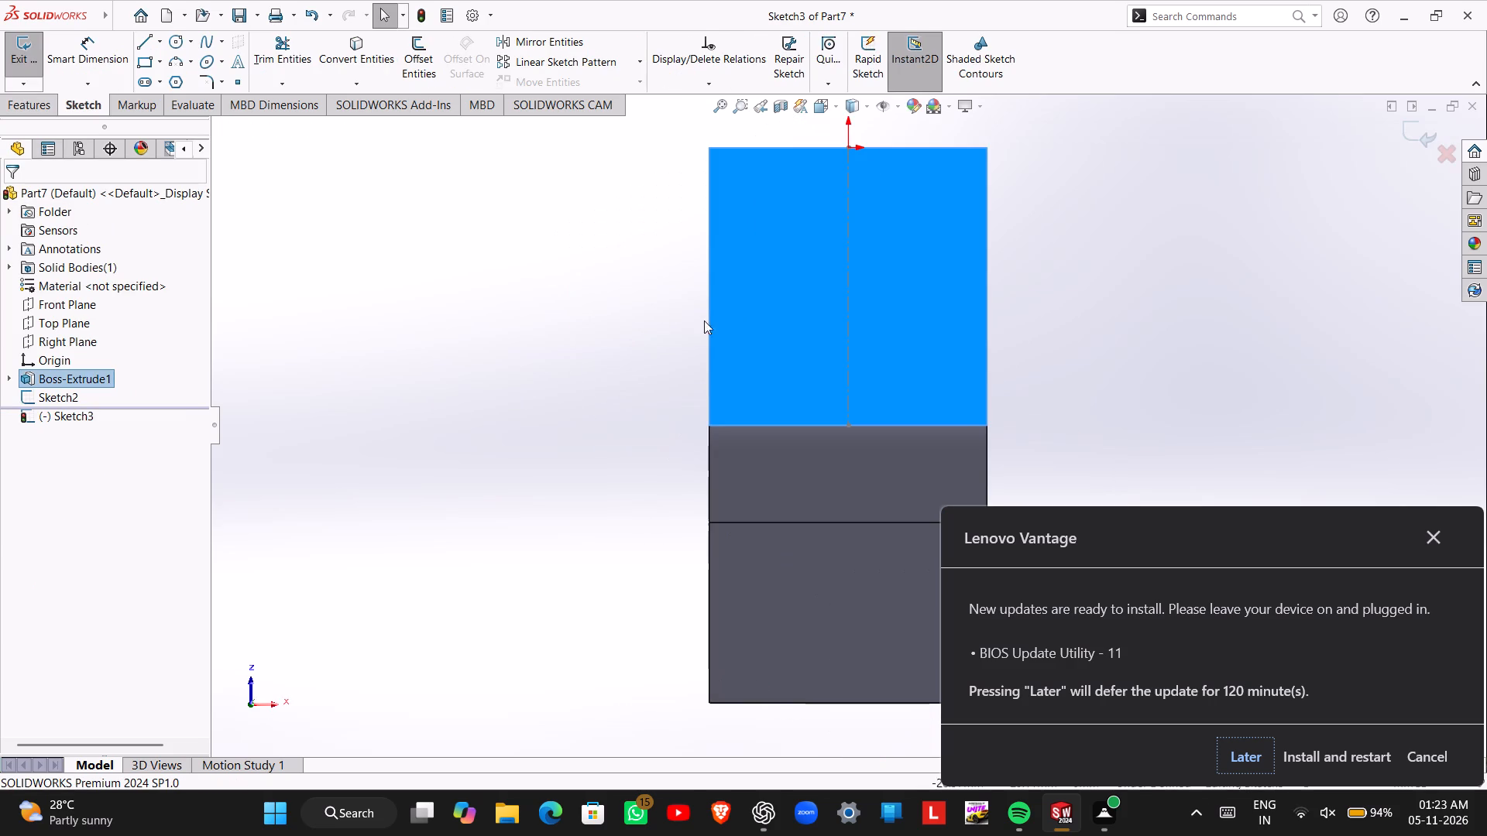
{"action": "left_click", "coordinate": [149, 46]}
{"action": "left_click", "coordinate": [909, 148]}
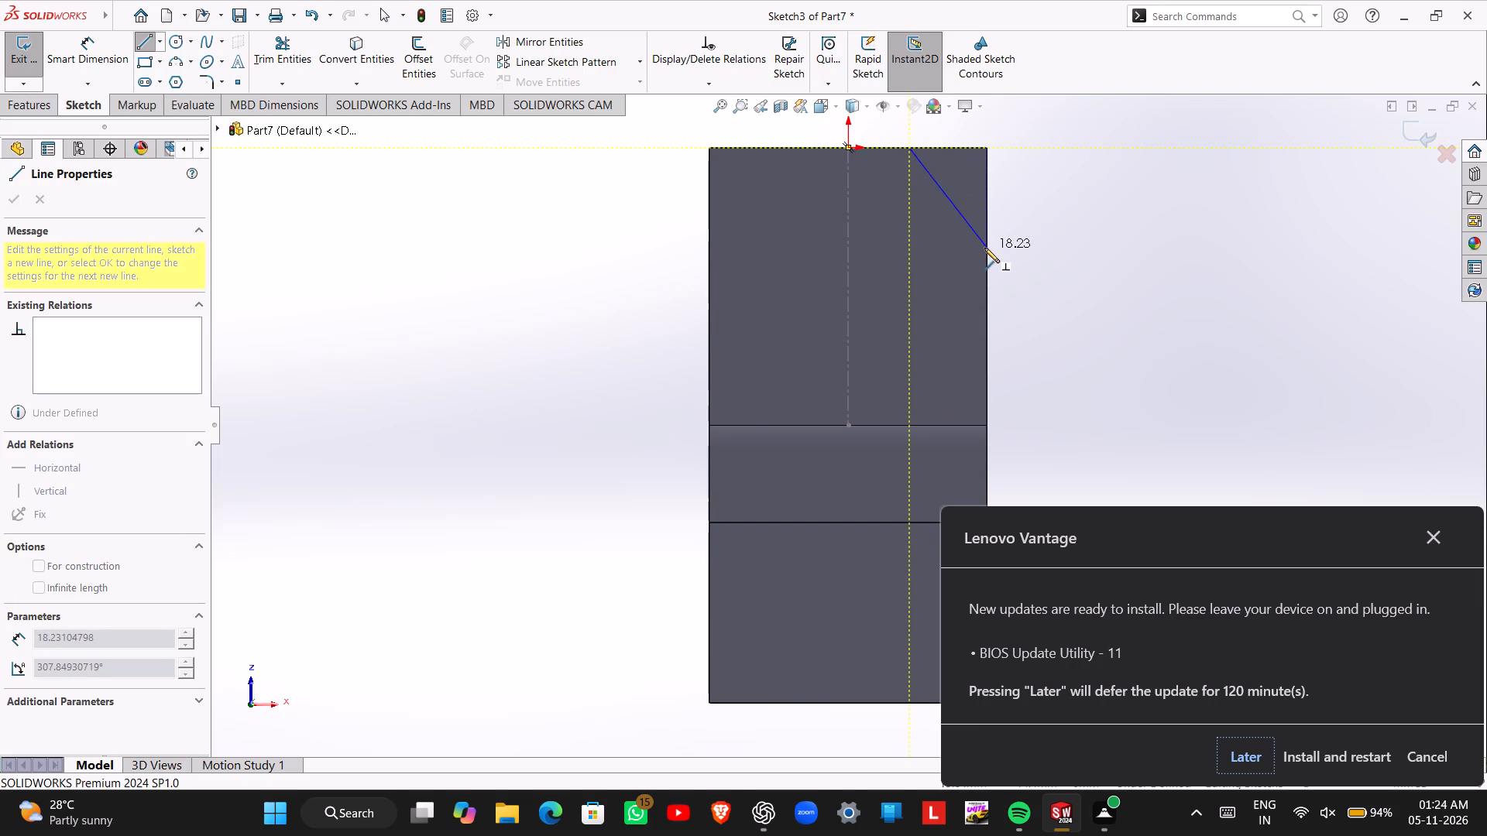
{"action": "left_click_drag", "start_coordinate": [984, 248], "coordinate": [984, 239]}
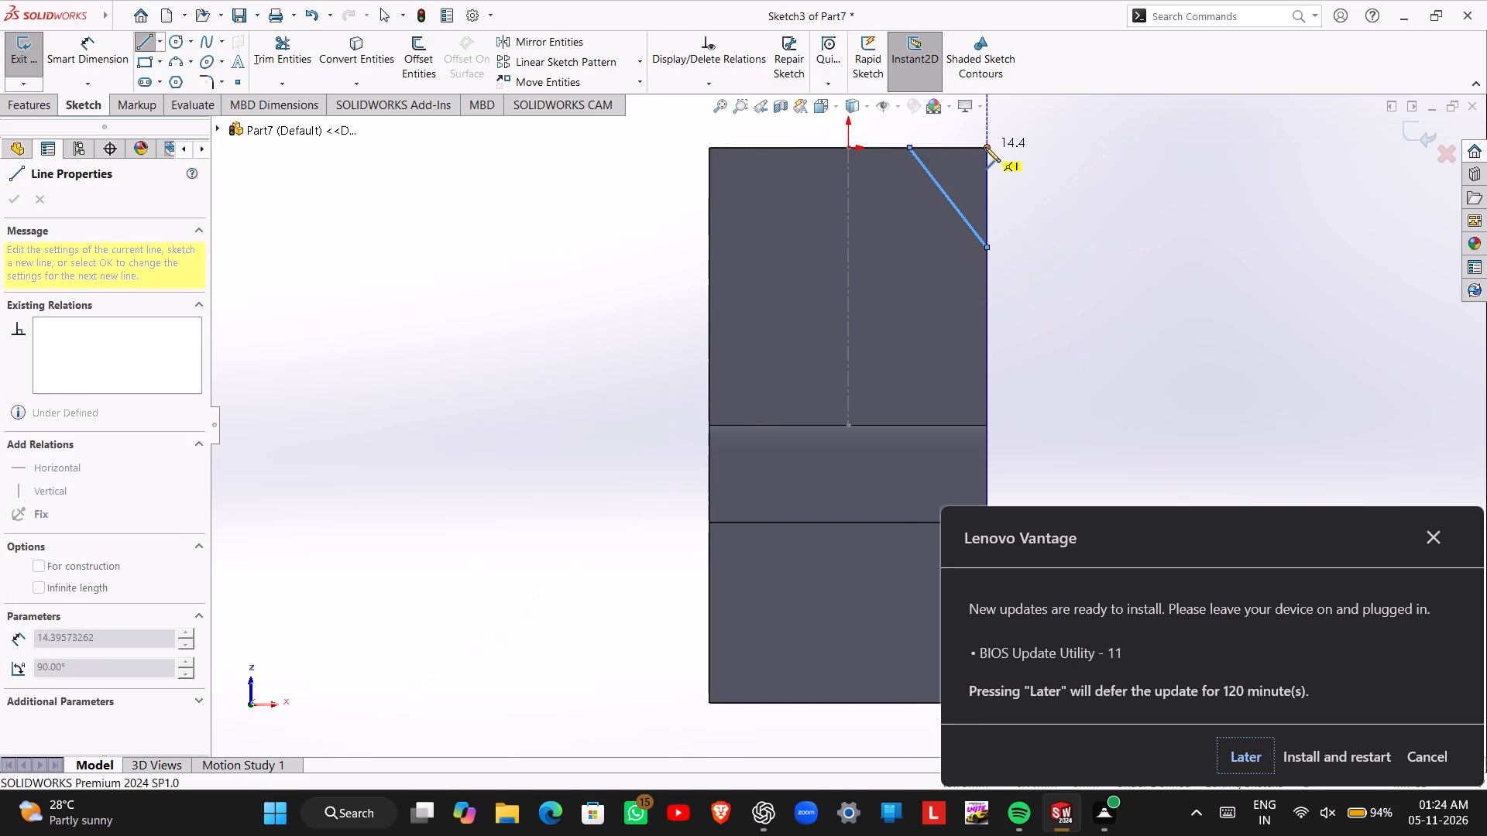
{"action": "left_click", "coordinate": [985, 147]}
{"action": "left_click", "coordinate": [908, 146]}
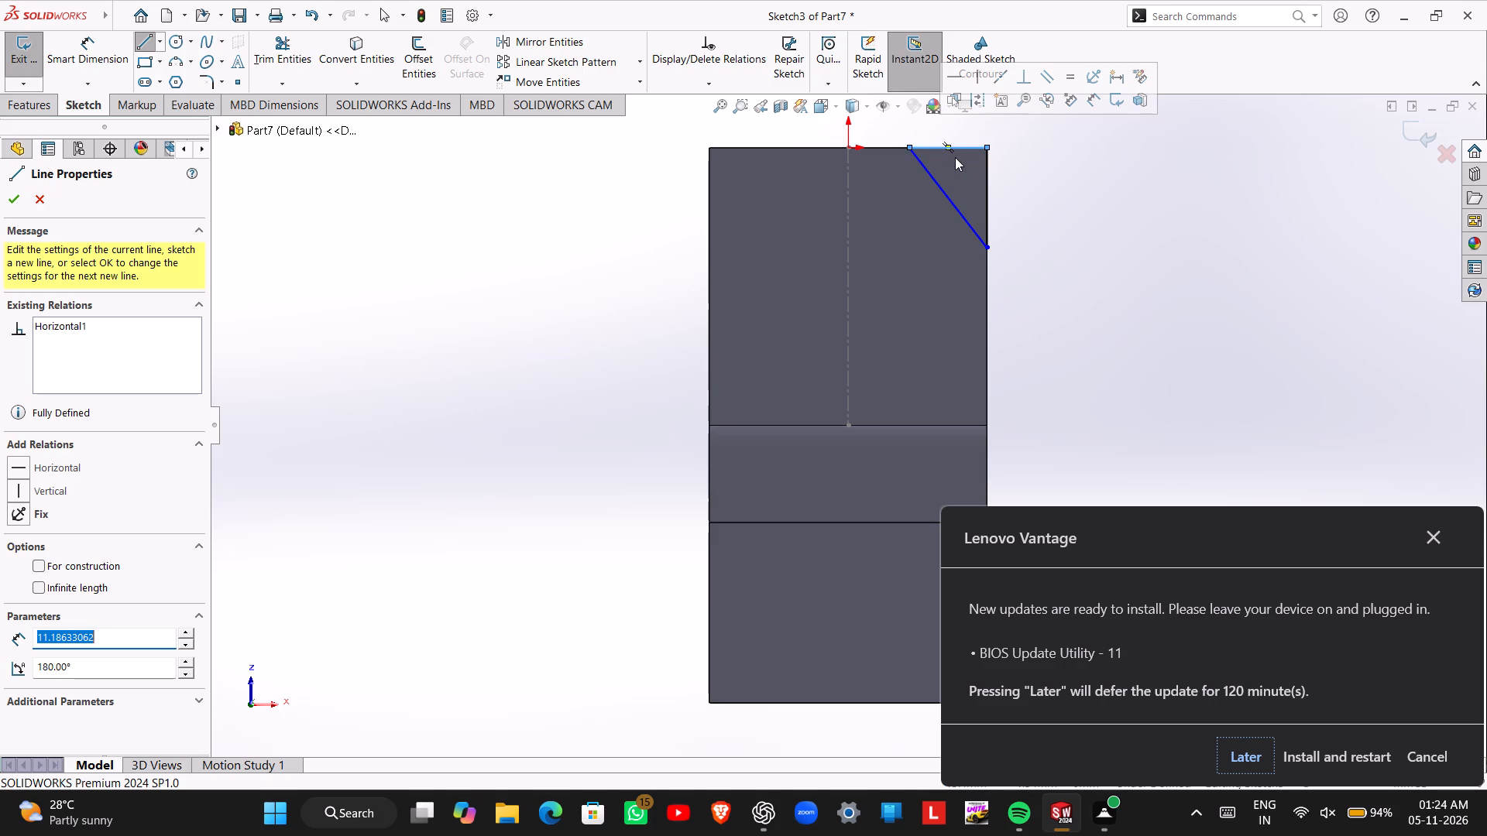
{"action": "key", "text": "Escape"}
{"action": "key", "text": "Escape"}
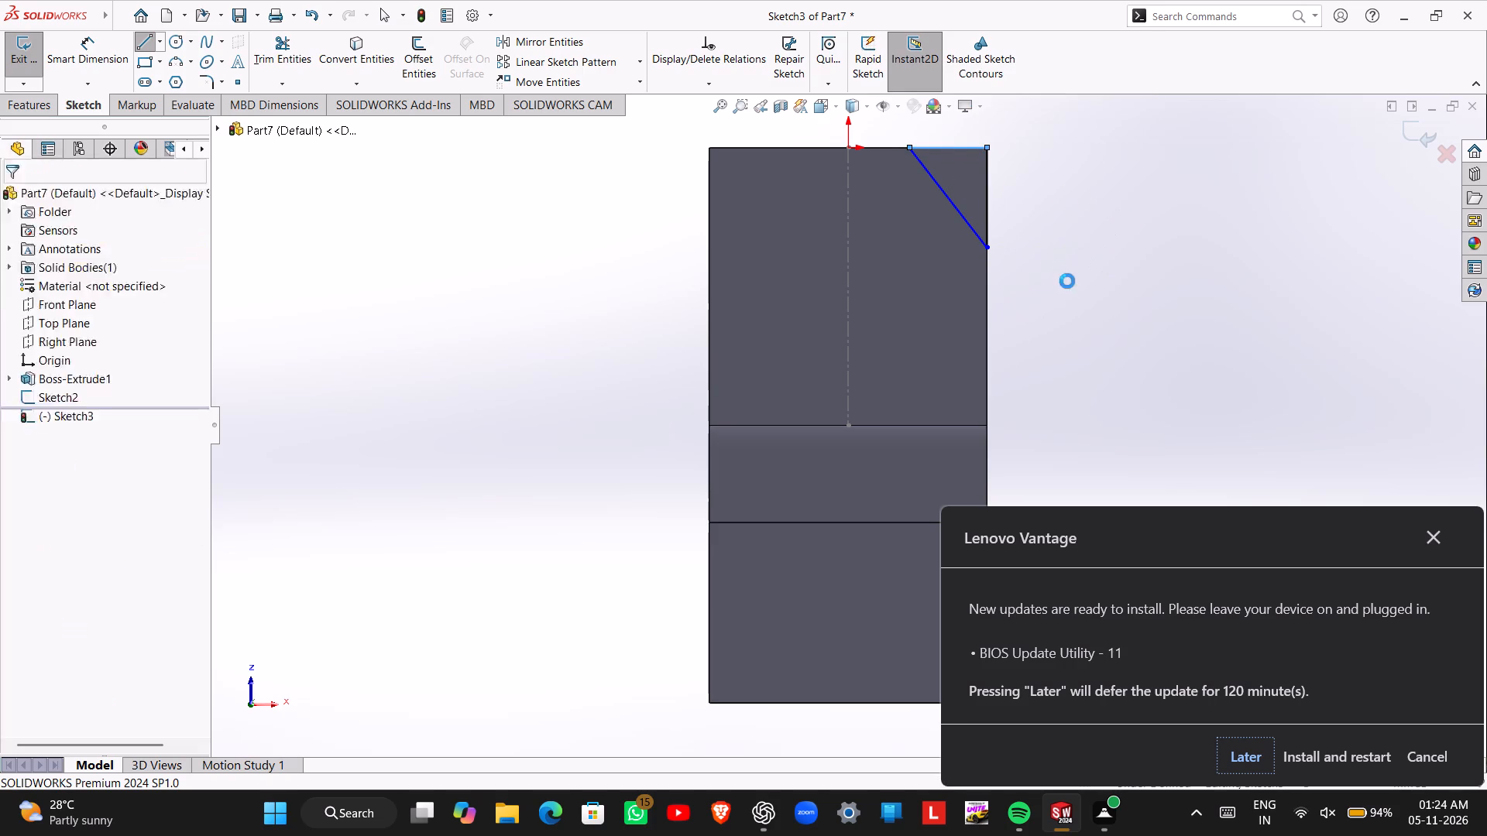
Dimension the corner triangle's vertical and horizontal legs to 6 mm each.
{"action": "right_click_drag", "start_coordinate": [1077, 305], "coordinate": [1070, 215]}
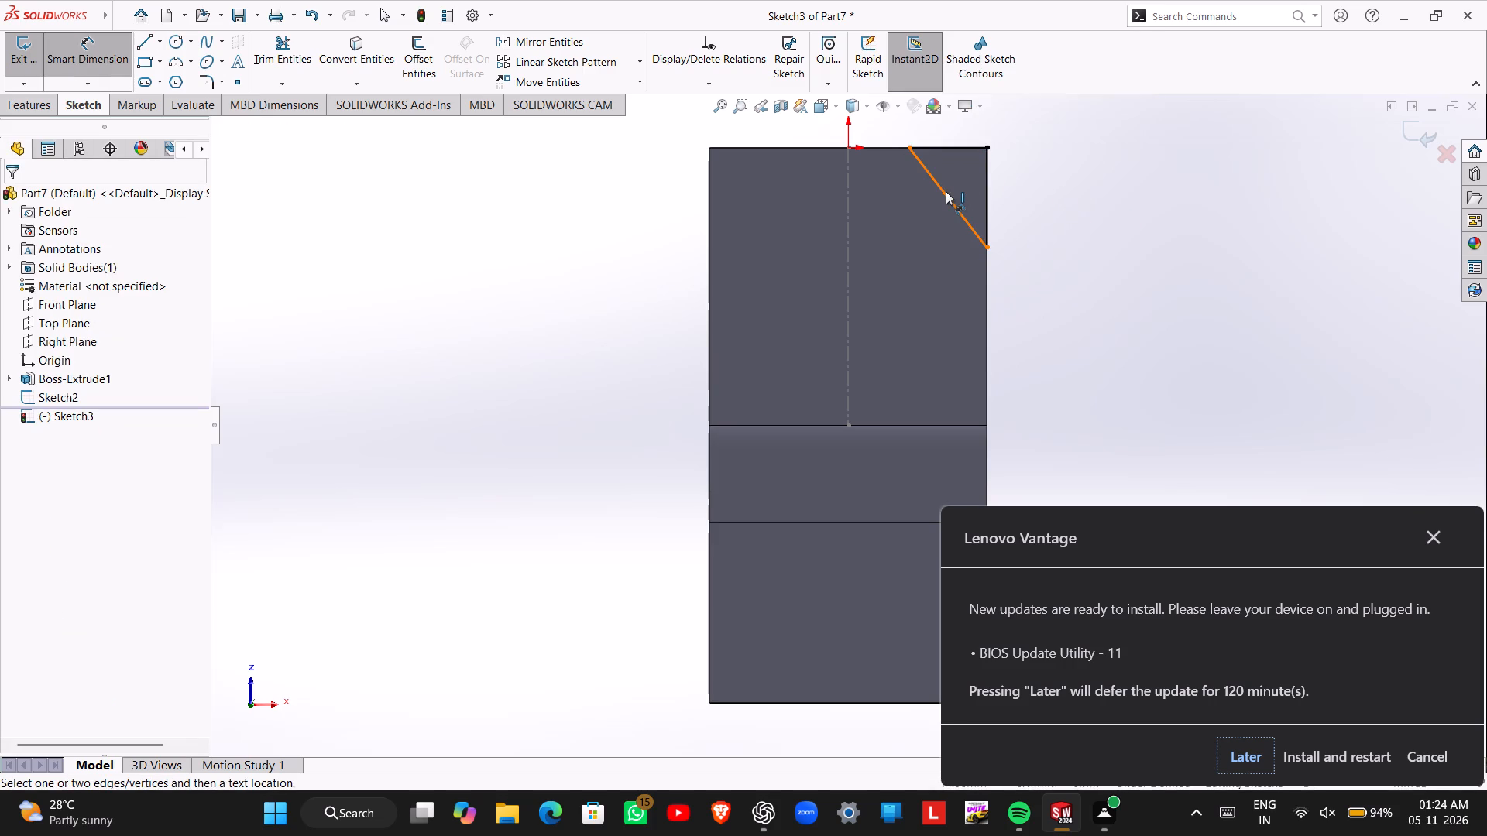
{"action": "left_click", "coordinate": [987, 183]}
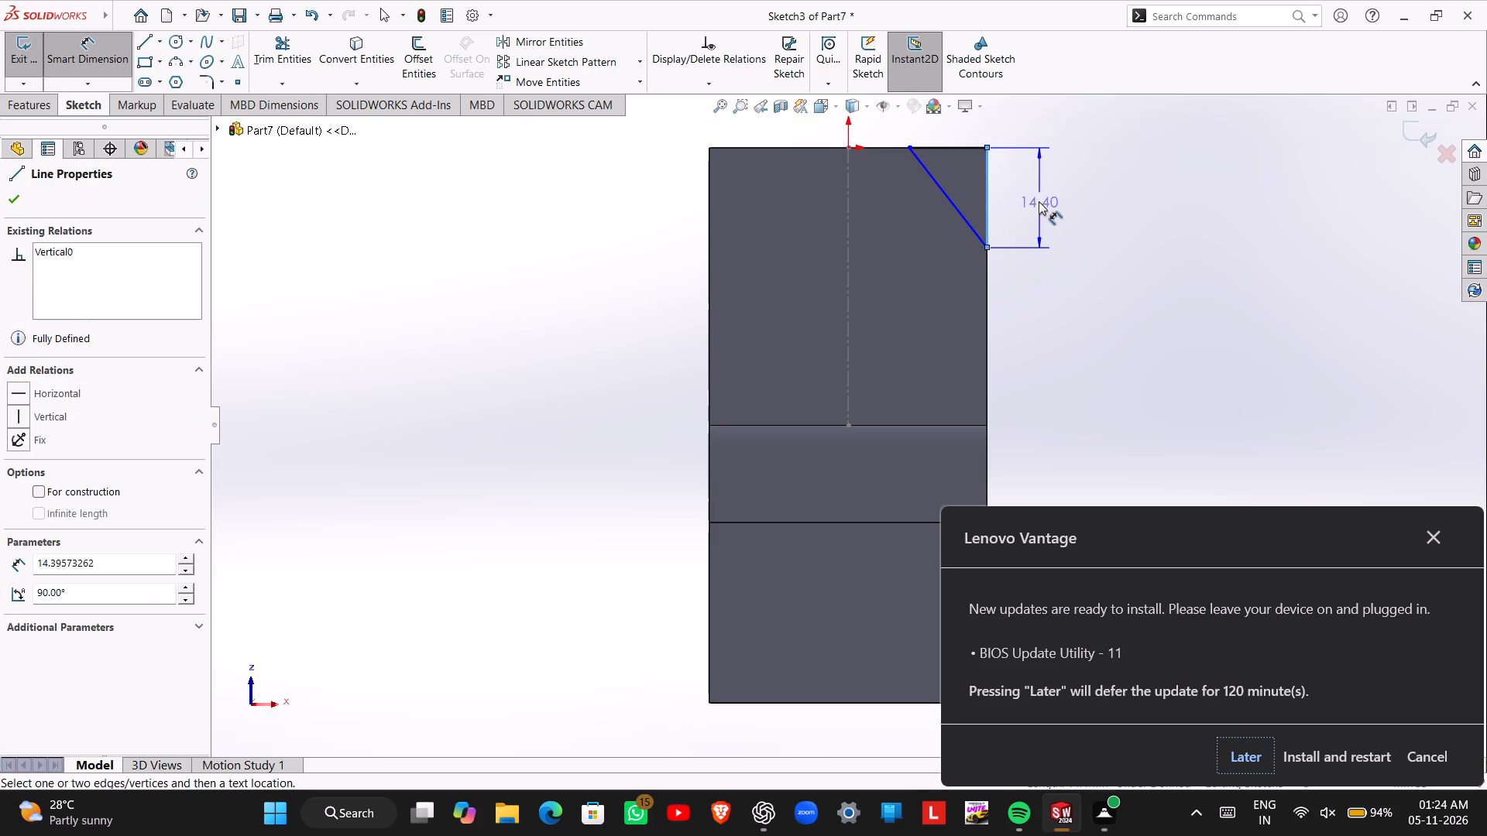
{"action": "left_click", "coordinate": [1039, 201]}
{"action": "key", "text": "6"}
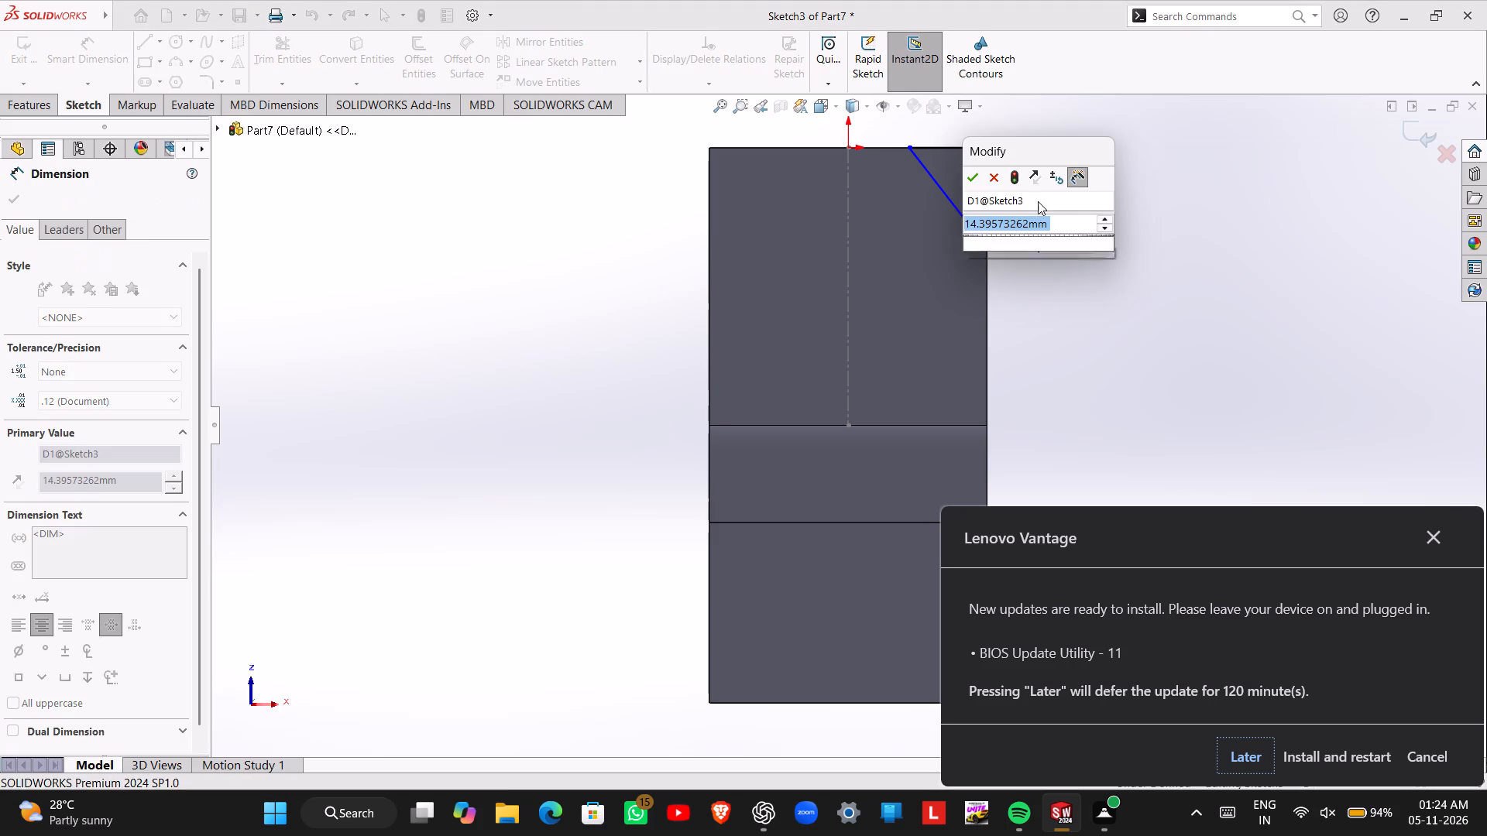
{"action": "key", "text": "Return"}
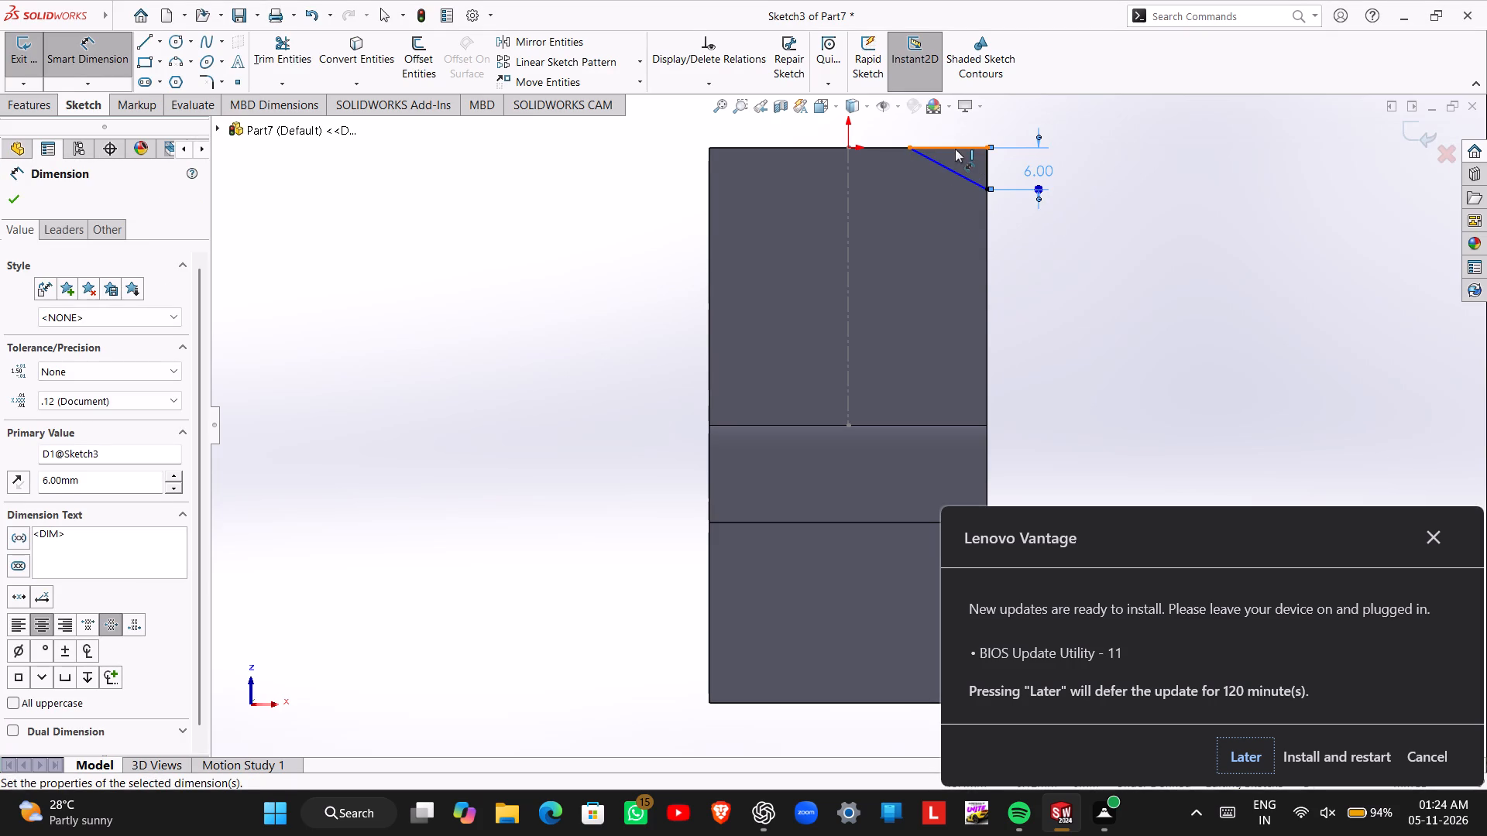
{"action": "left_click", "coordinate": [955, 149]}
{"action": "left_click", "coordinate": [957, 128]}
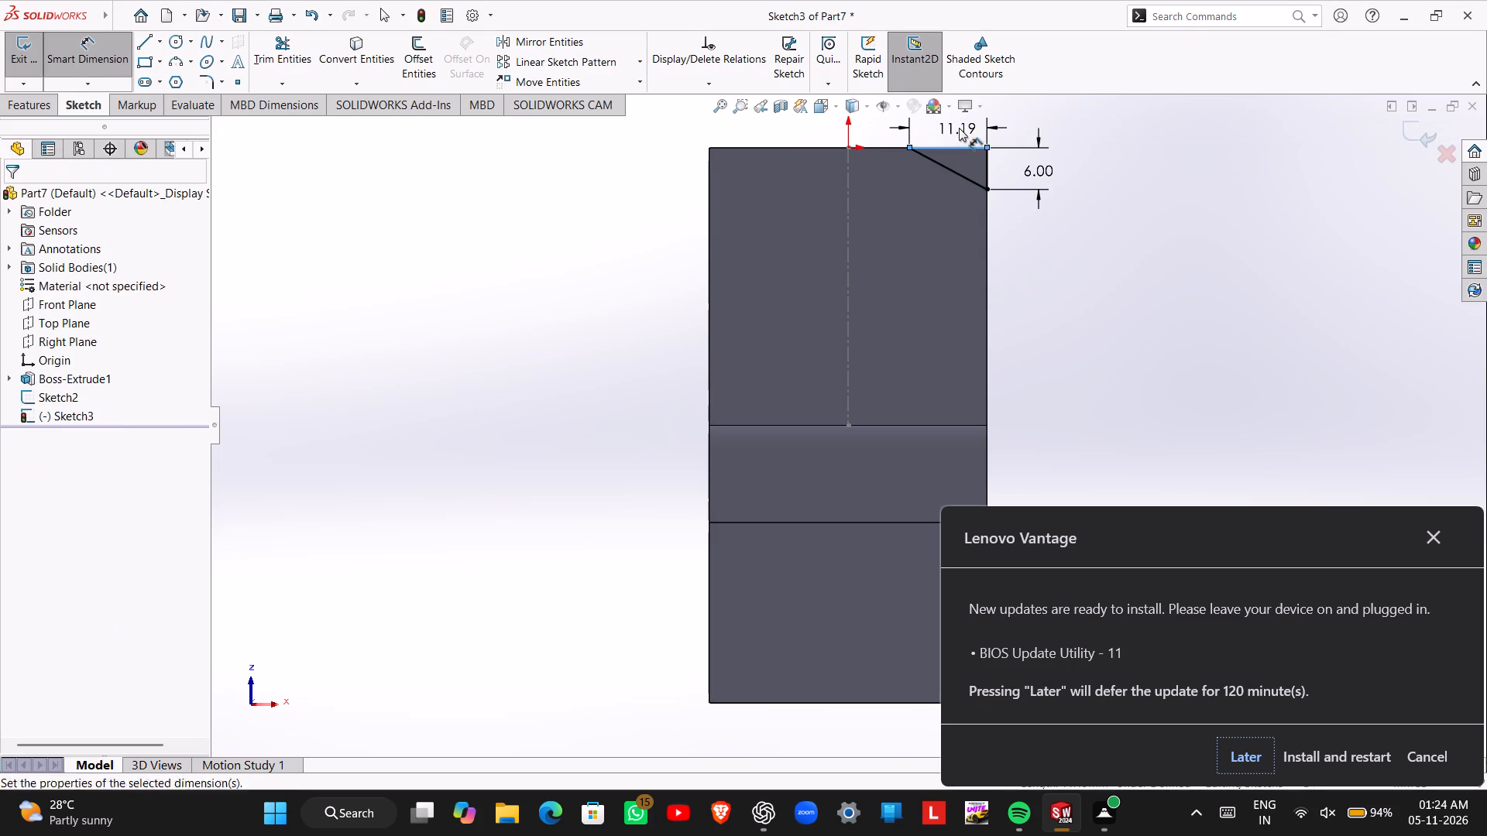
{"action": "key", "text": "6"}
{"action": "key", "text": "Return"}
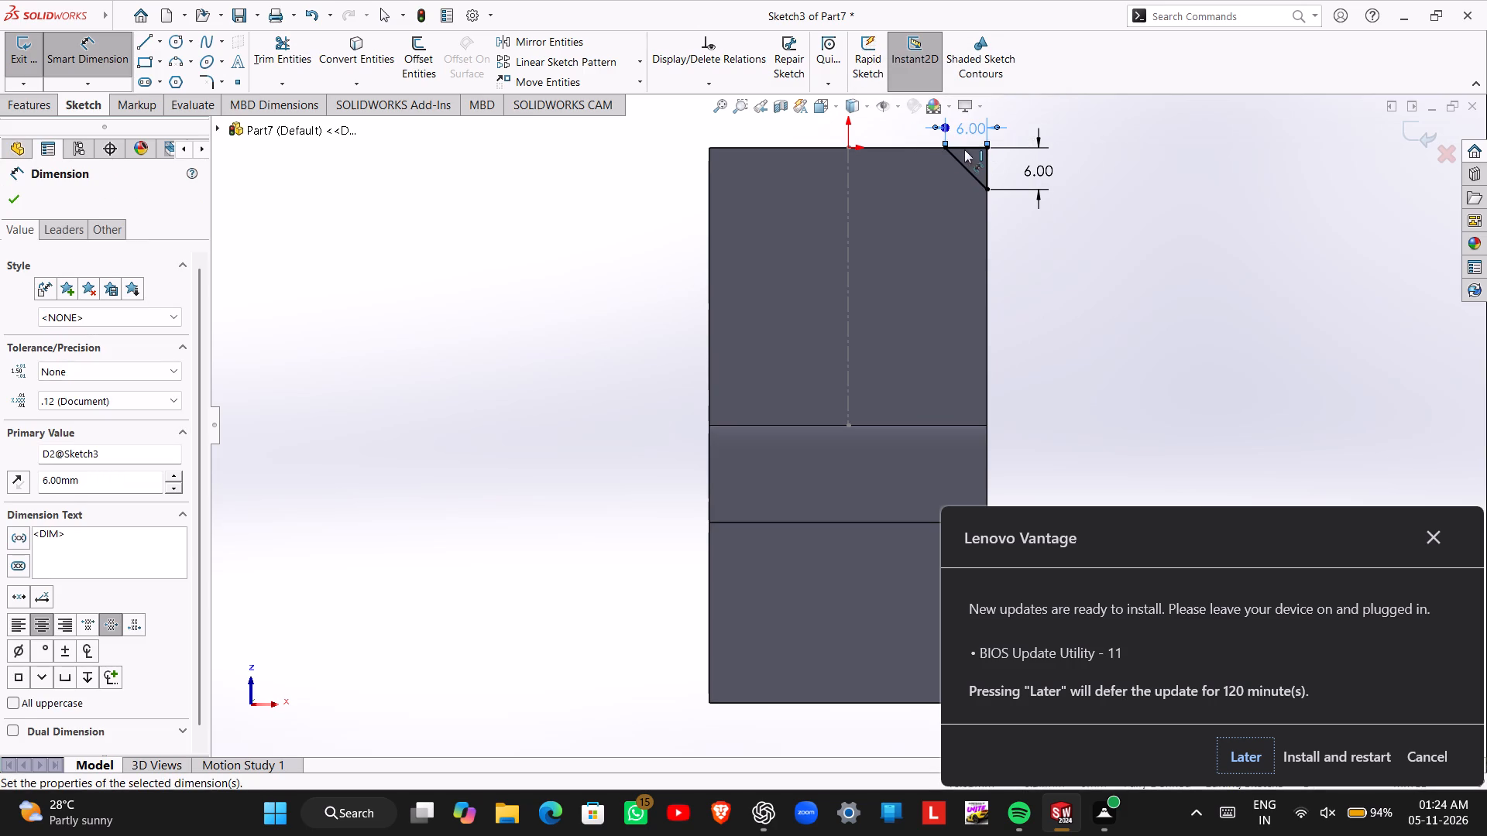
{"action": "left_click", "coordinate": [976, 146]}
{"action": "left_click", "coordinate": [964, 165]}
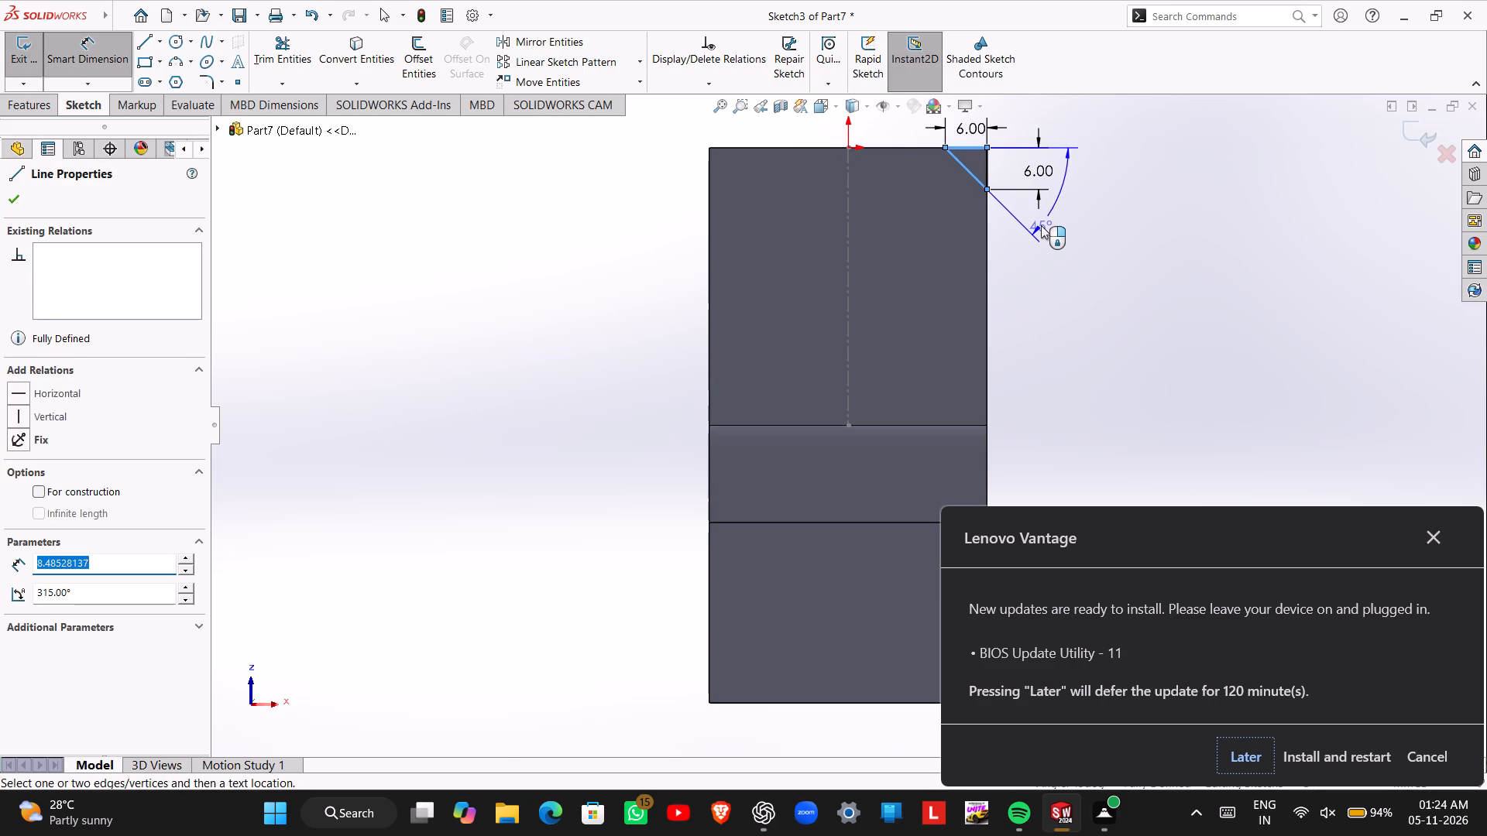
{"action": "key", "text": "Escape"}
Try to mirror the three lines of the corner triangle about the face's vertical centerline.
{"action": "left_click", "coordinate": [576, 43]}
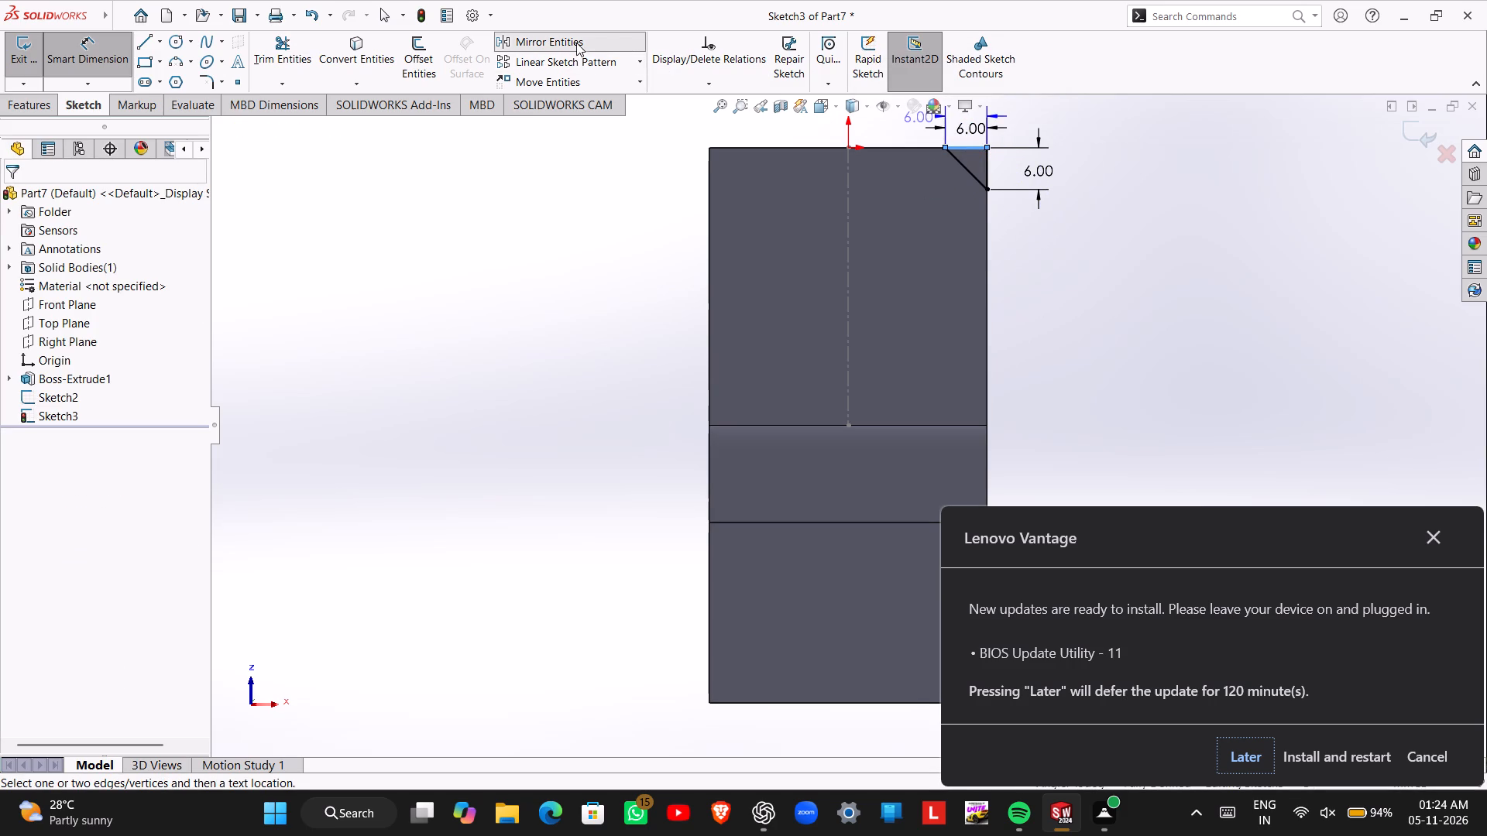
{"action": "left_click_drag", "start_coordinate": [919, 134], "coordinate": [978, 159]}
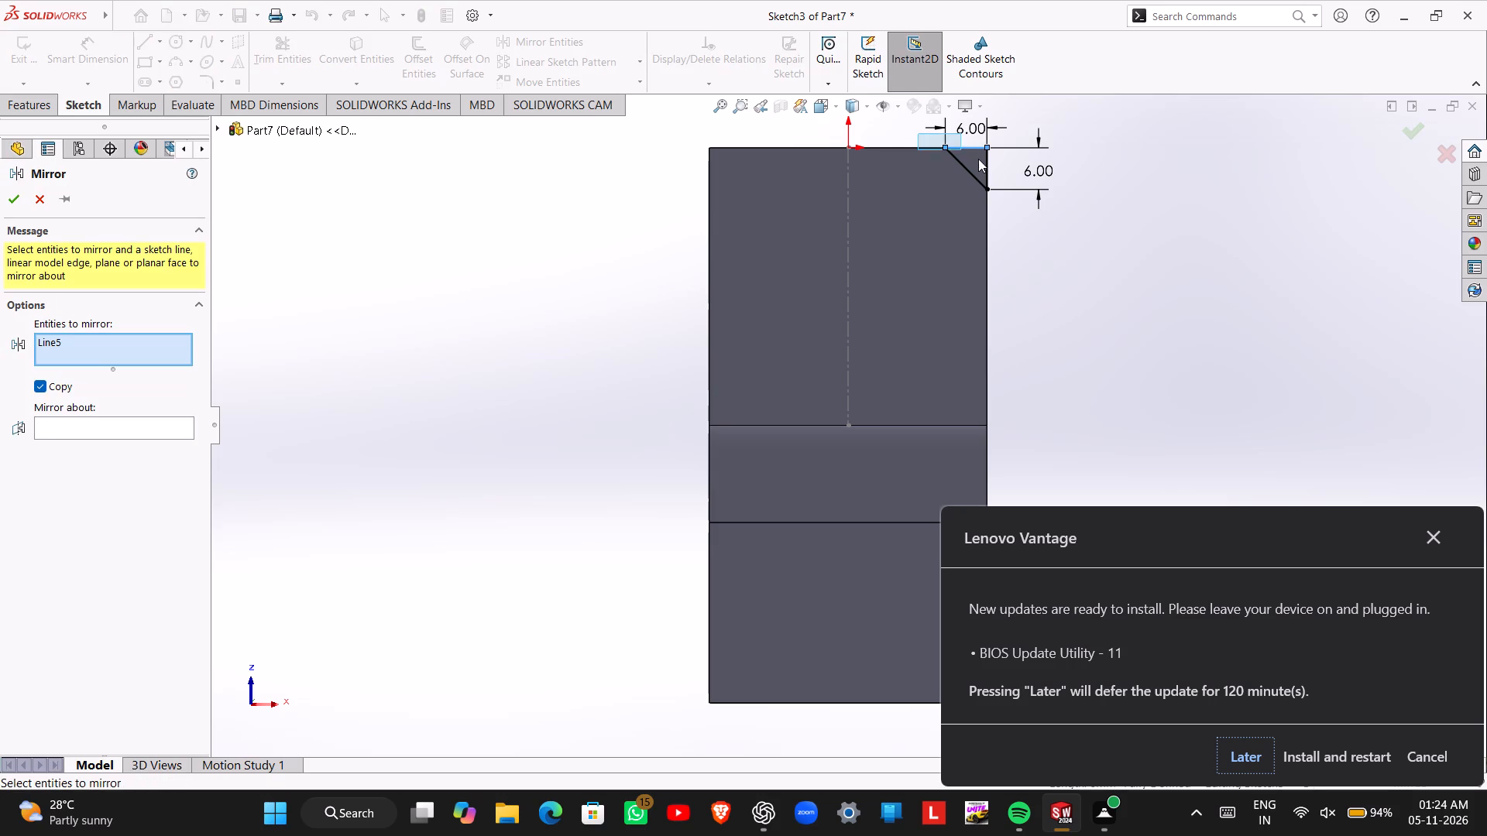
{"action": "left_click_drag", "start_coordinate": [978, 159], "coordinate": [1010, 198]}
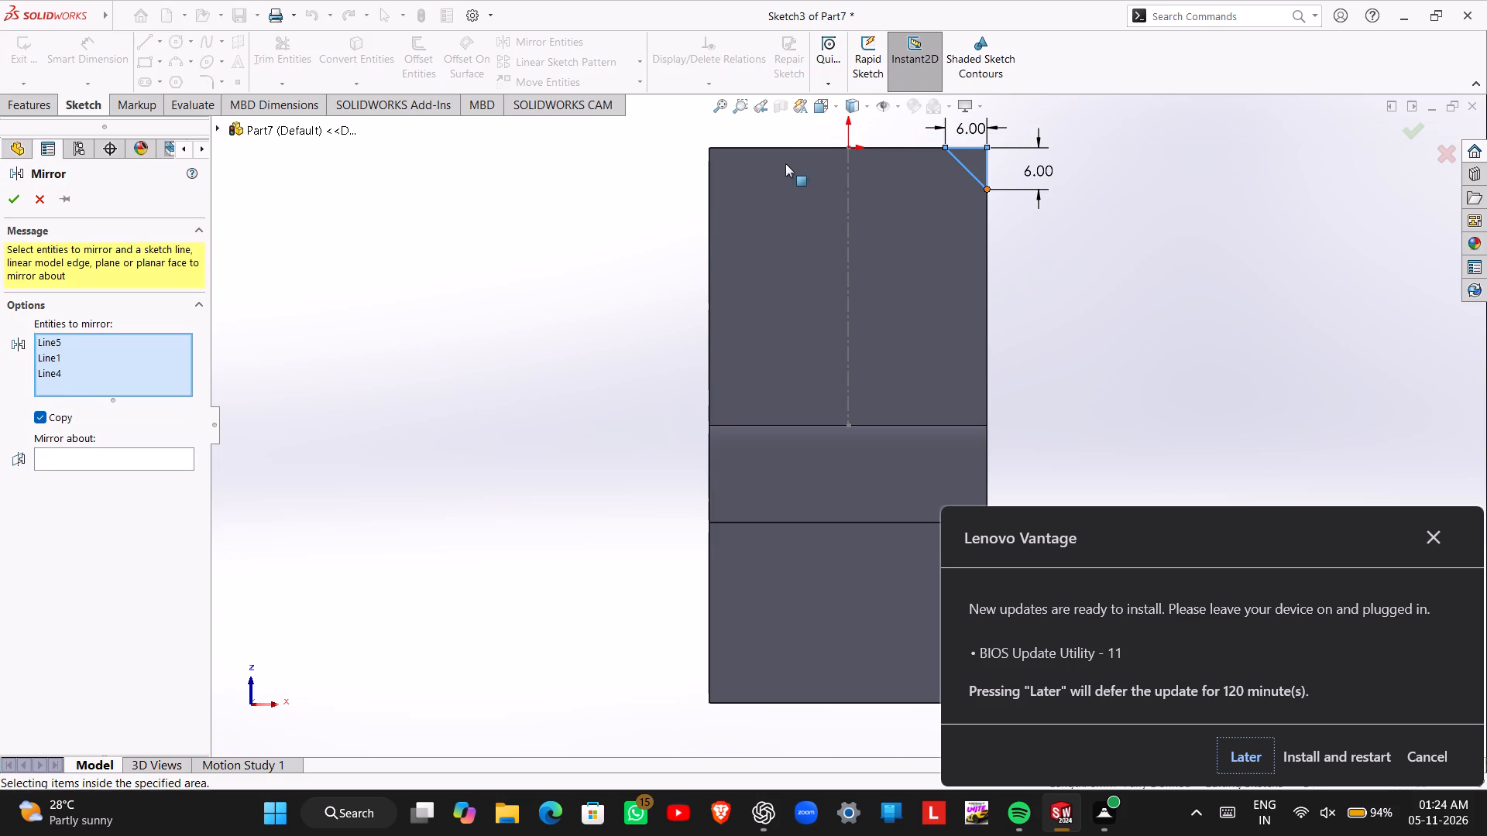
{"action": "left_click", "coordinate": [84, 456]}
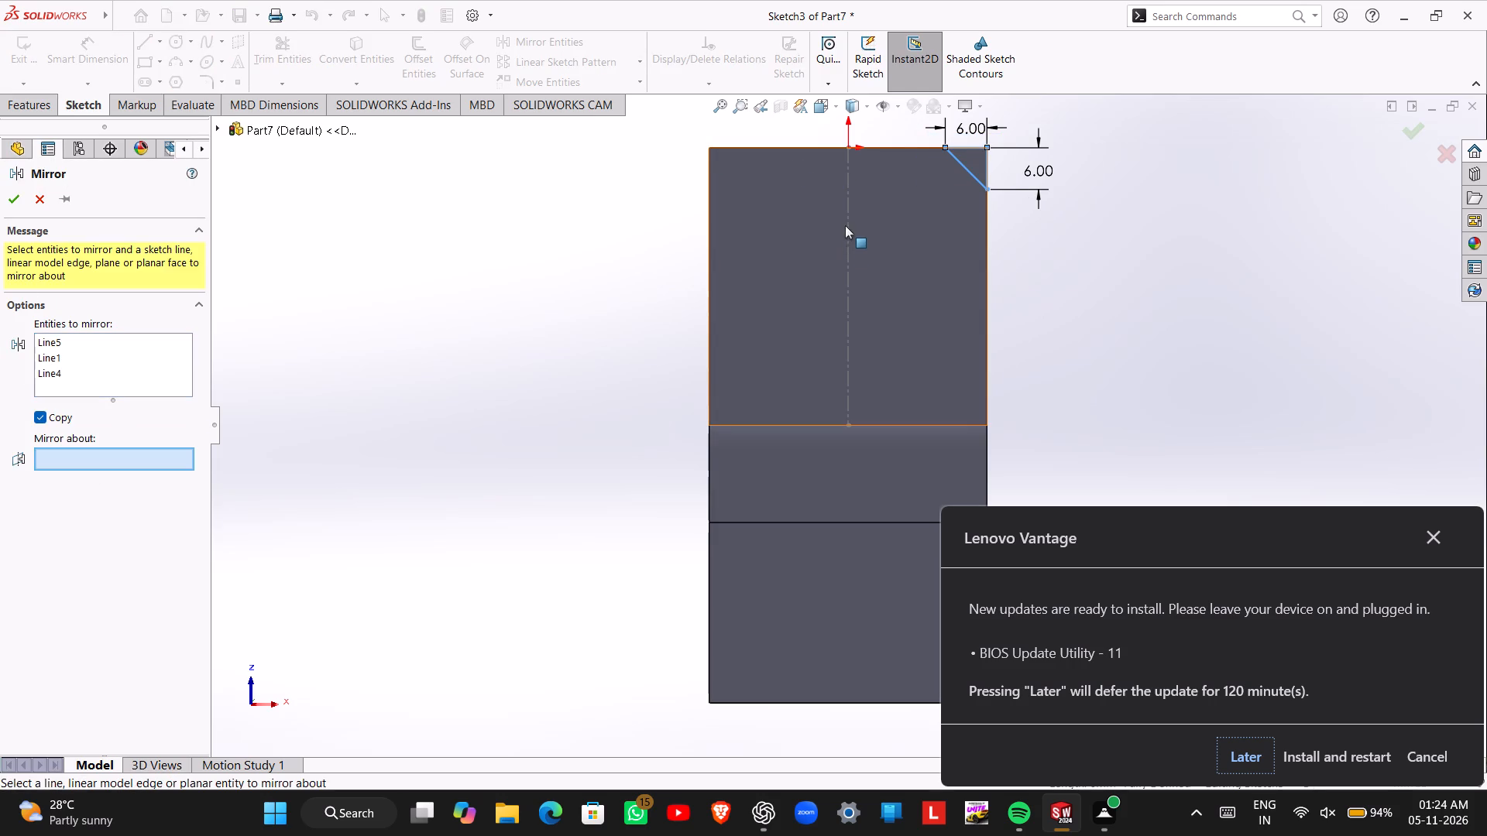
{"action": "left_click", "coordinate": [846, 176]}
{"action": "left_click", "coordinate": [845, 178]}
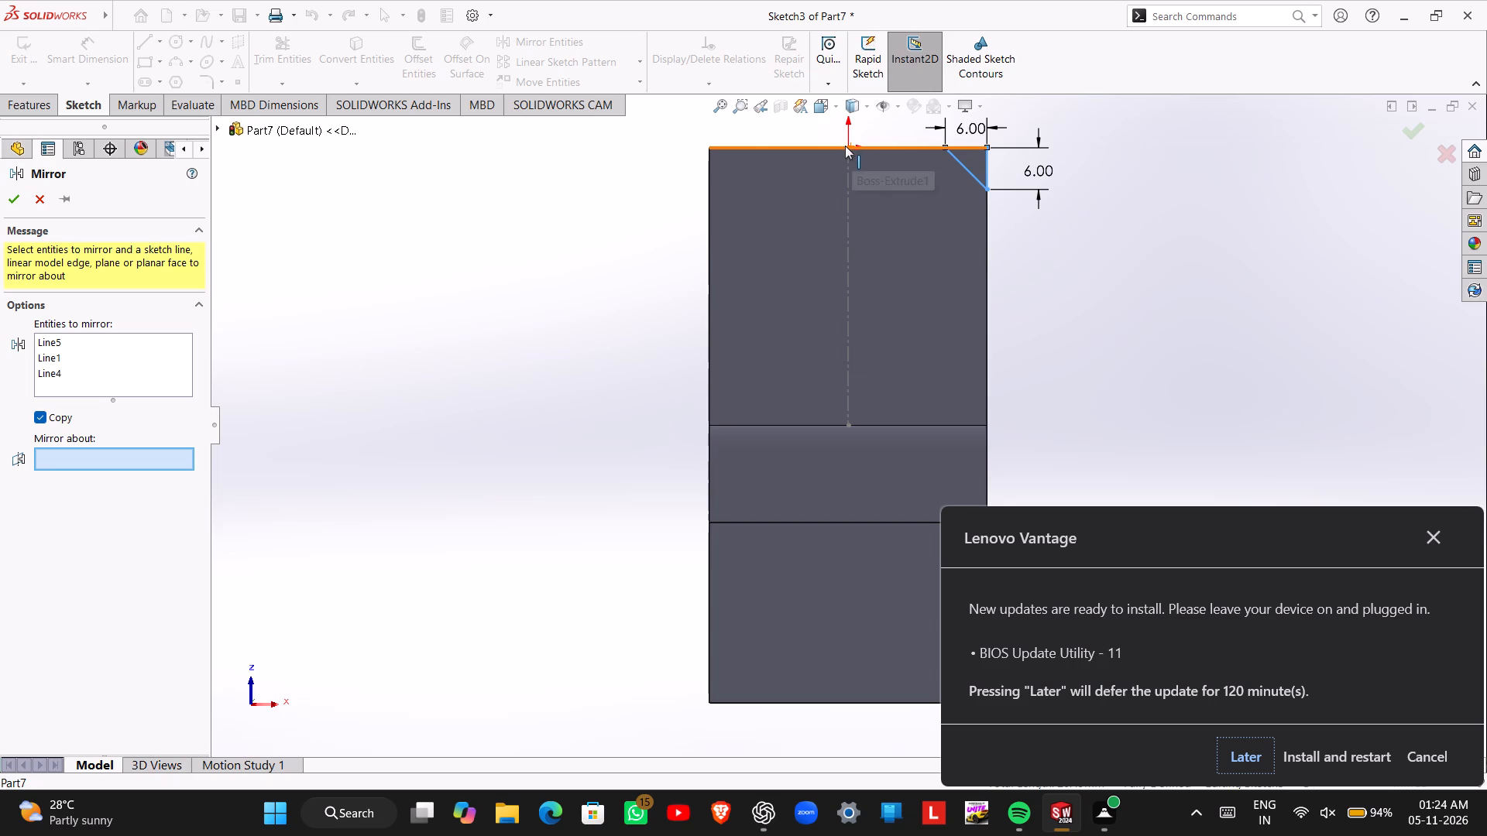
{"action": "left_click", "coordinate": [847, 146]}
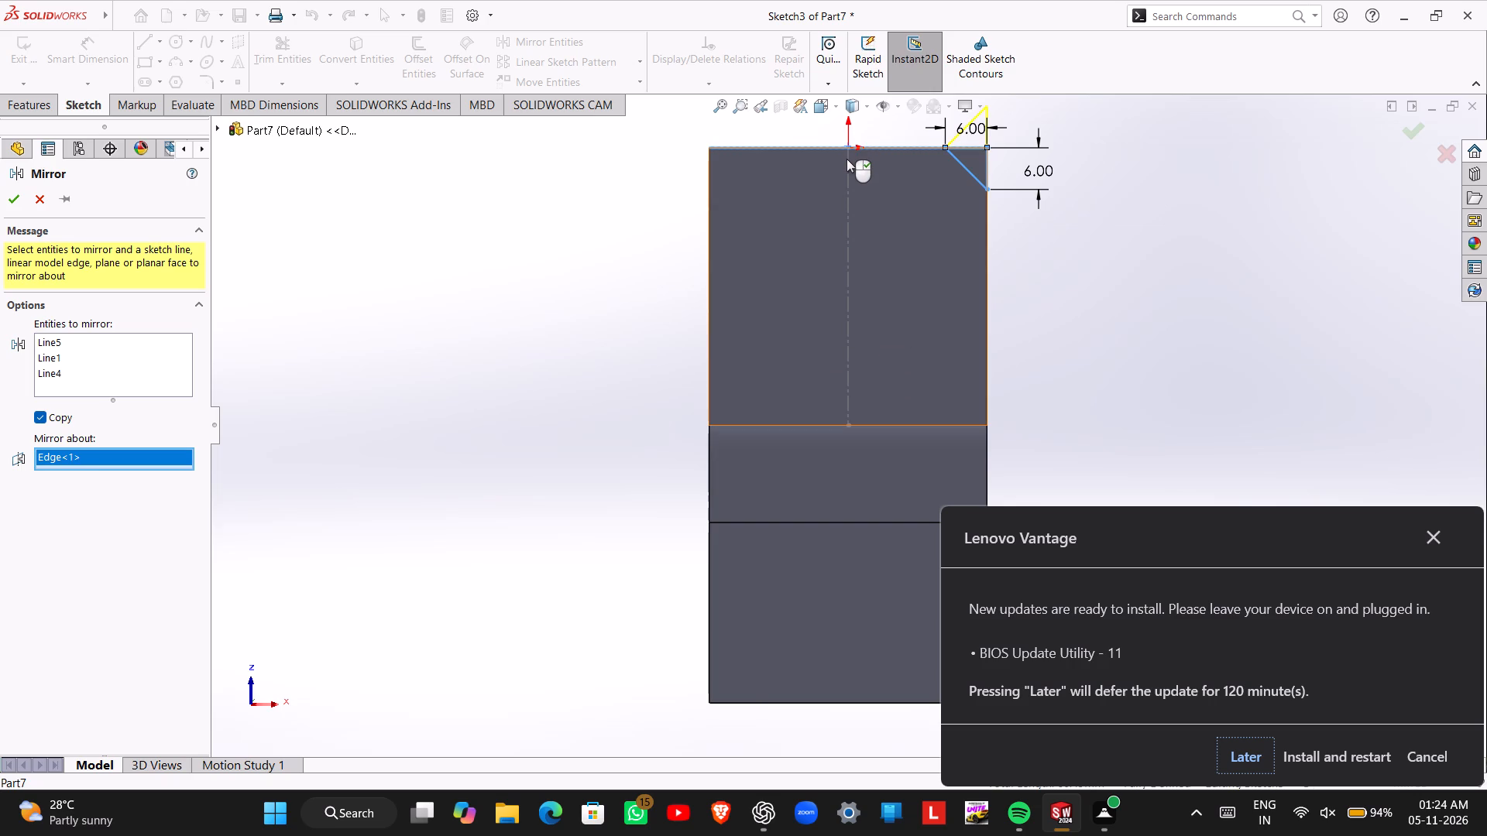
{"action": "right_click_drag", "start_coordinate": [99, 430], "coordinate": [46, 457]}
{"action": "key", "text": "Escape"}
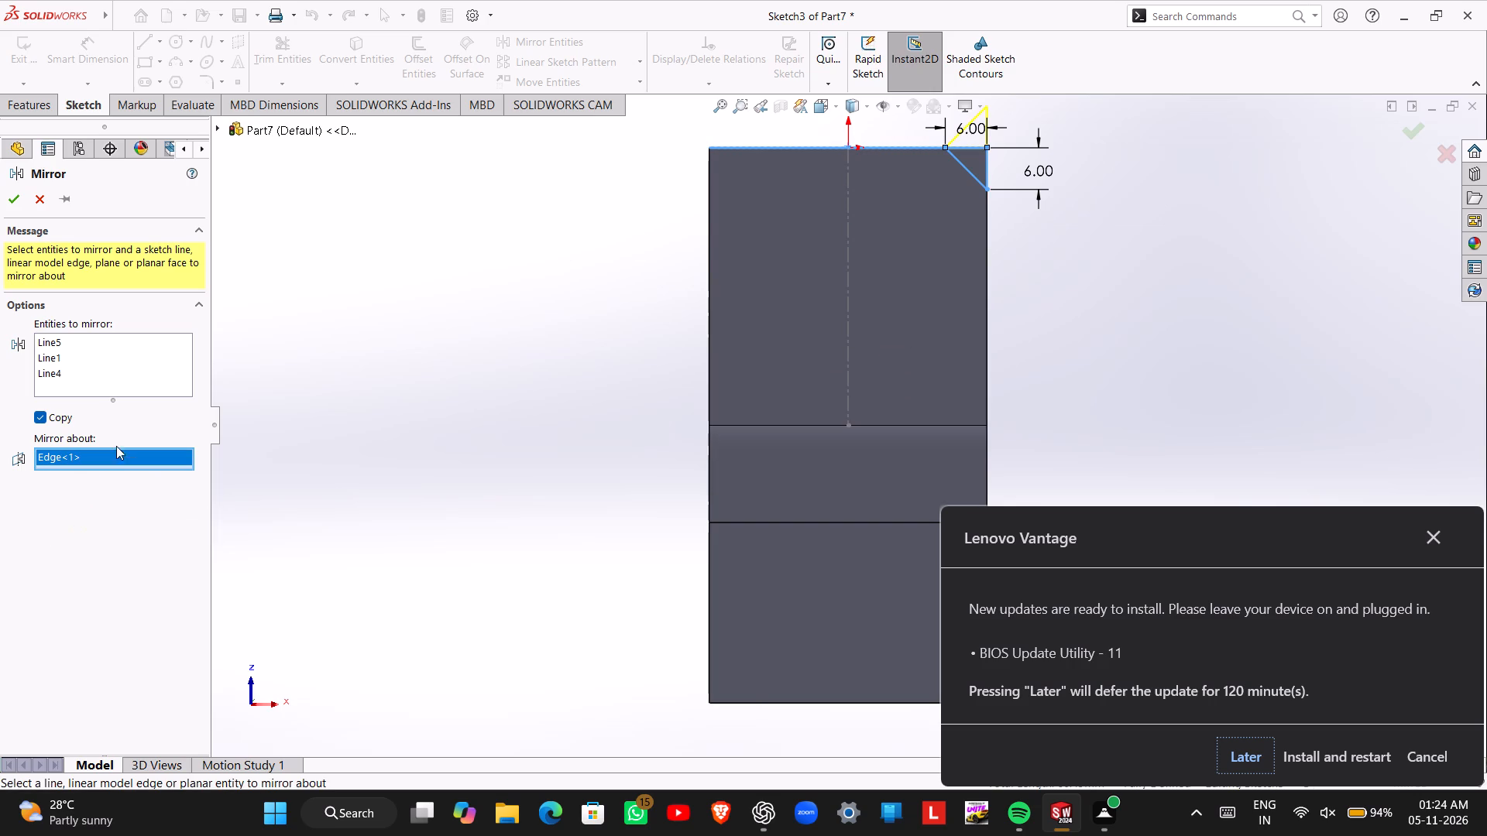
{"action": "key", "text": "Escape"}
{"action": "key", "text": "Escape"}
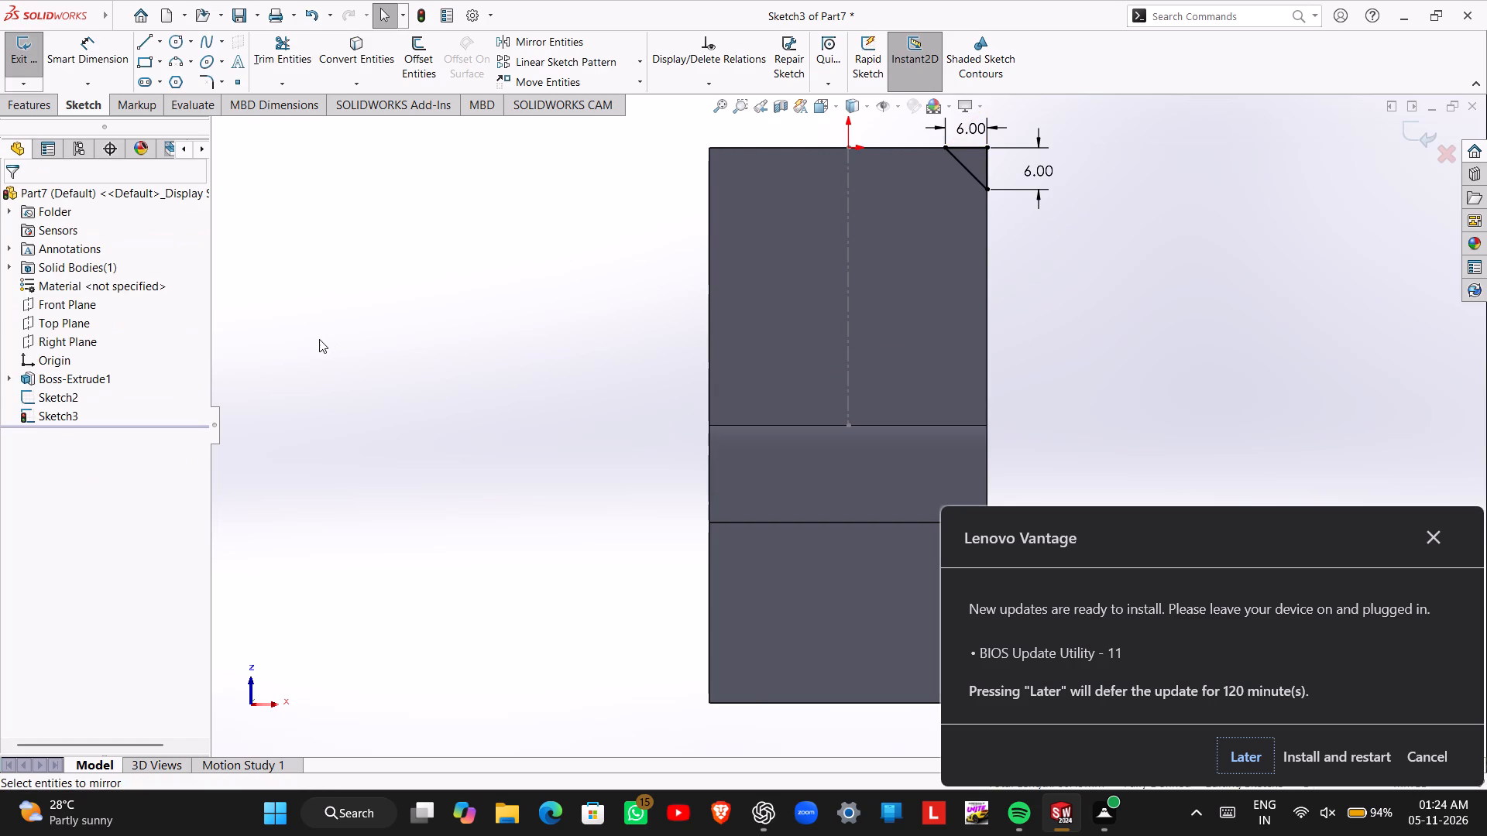
Undo the triangle's dimensions, lines and separate sketch, going back into the centerline sketch on the bottom face.
{"action": "key", "text": "ctrl+z"}
{"action": "key", "text": "ctrl+z"}
{"action": "key", "text": "ctrl+z"}
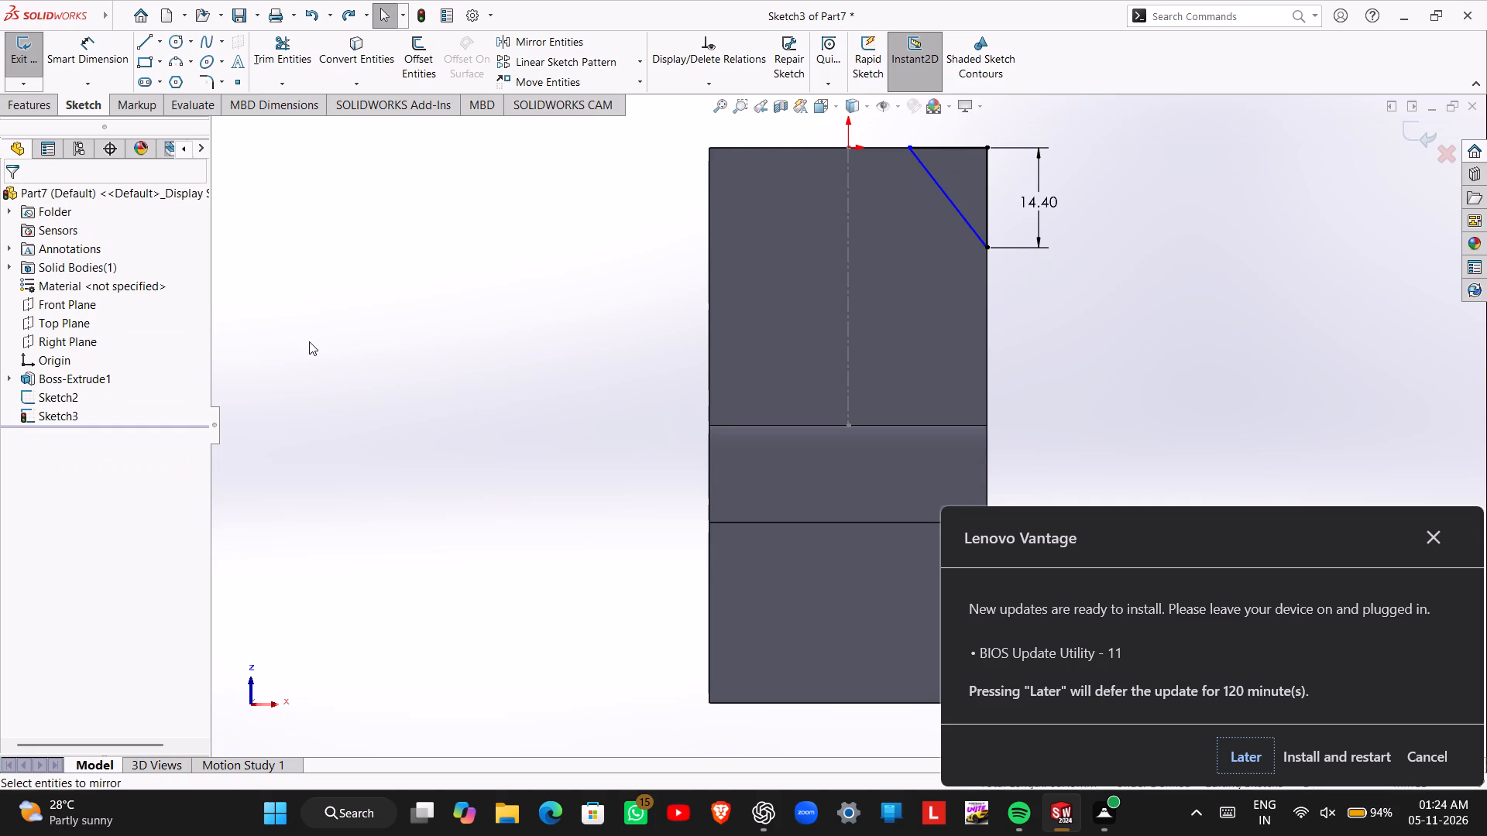
{"action": "key", "text": "ctrl+z"}
{"action": "key", "text": "ctrl+z"}
{"action": "key", "text": "ctrl+z"}
{"action": "key", "text": "ctrl+z"}
{"action": "key", "text": "ctrl+z"}
{"action": "key", "text": "ctrl+z"}
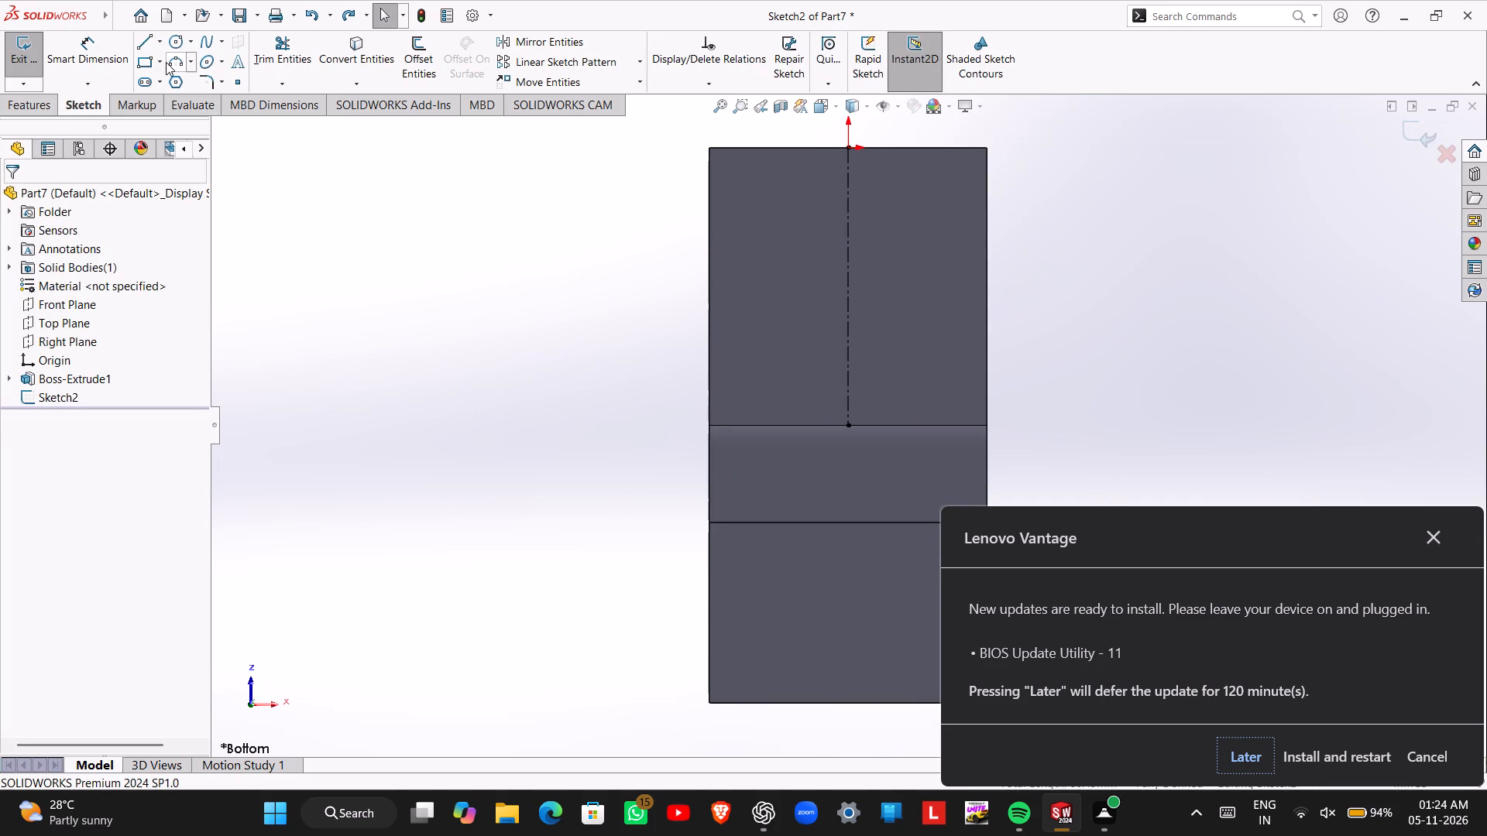
In the centerline sketch, draw a closed right triangle with legs about 10 and 11.5 mm at the face's +X corner on the origin edge.
{"action": "left_click", "coordinate": [141, 43]}
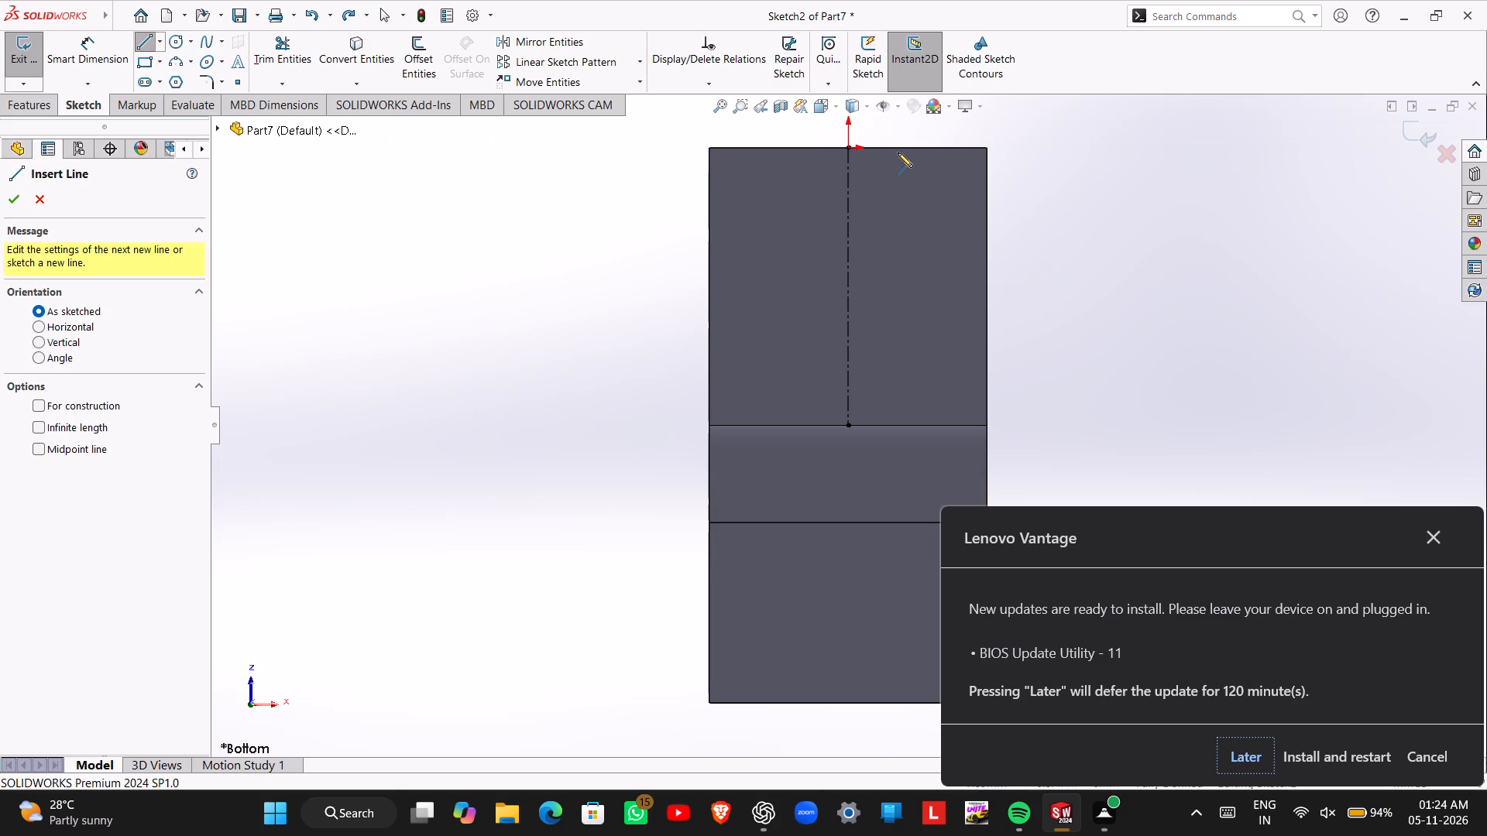
{"action": "left_click", "coordinate": [917, 147]}
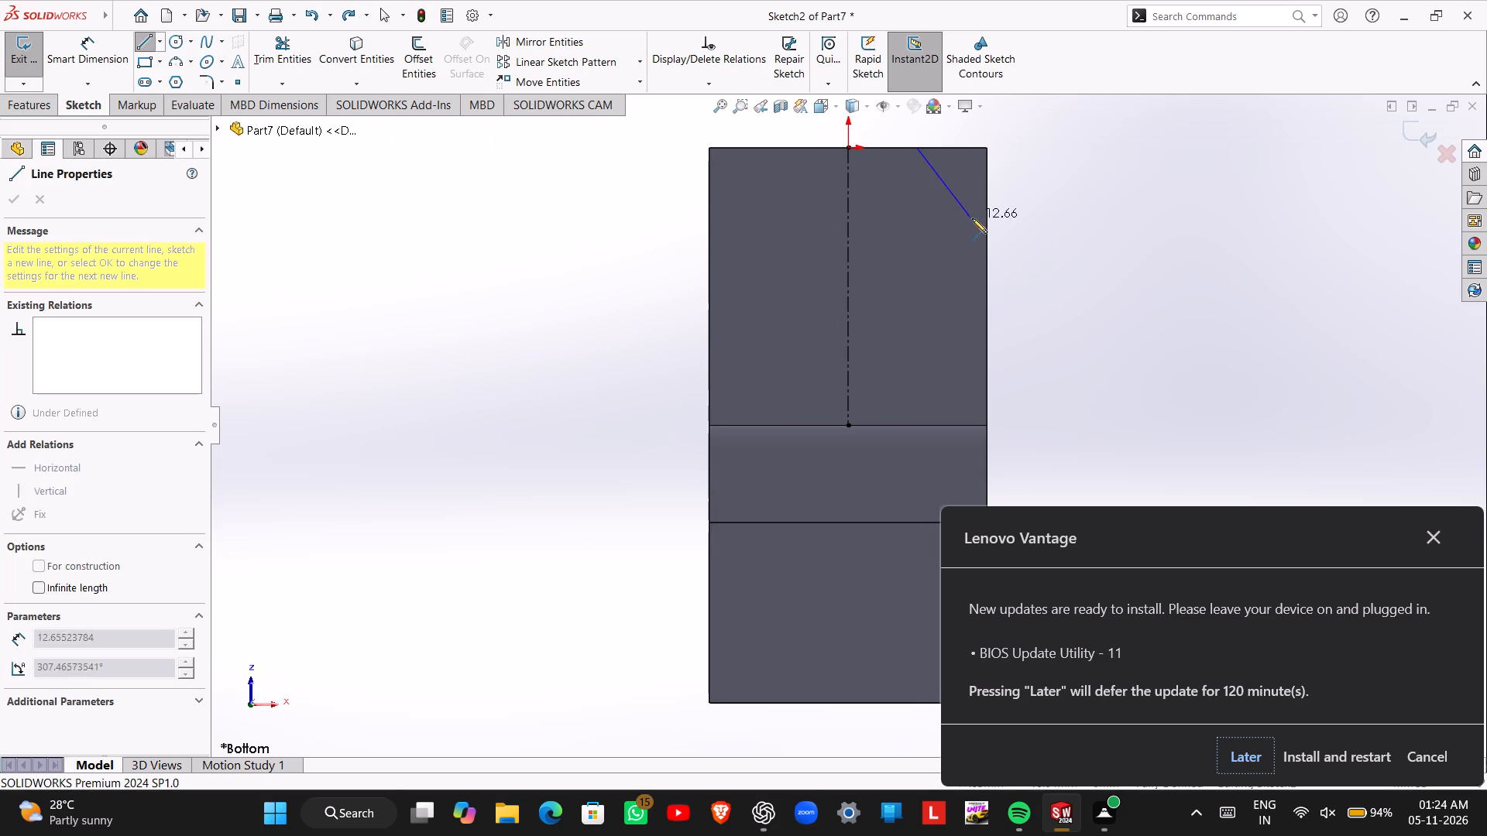
{"action": "left_click", "coordinate": [987, 228]}
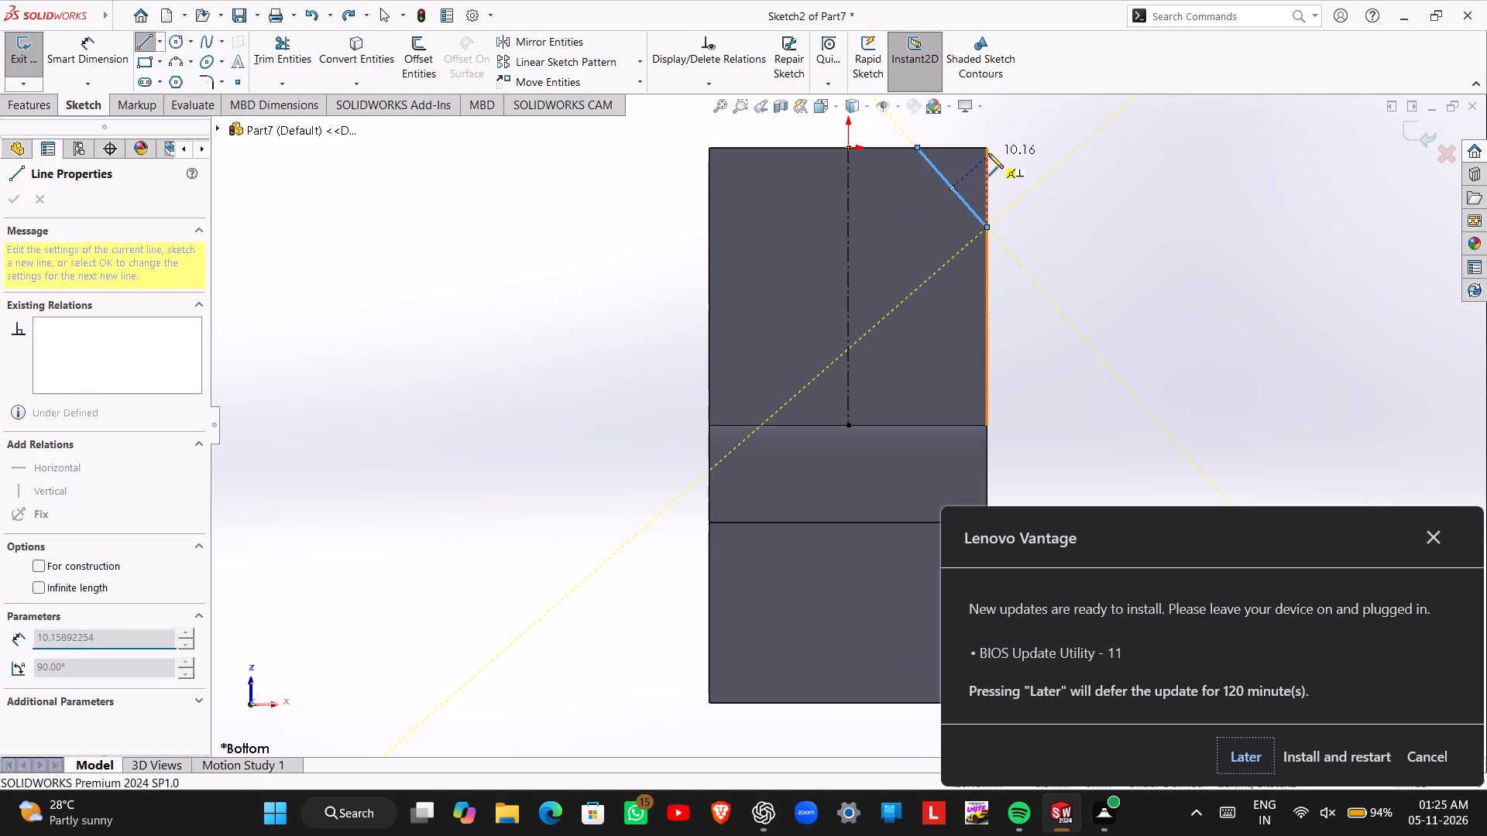
{"action": "left_click", "coordinate": [988, 146]}
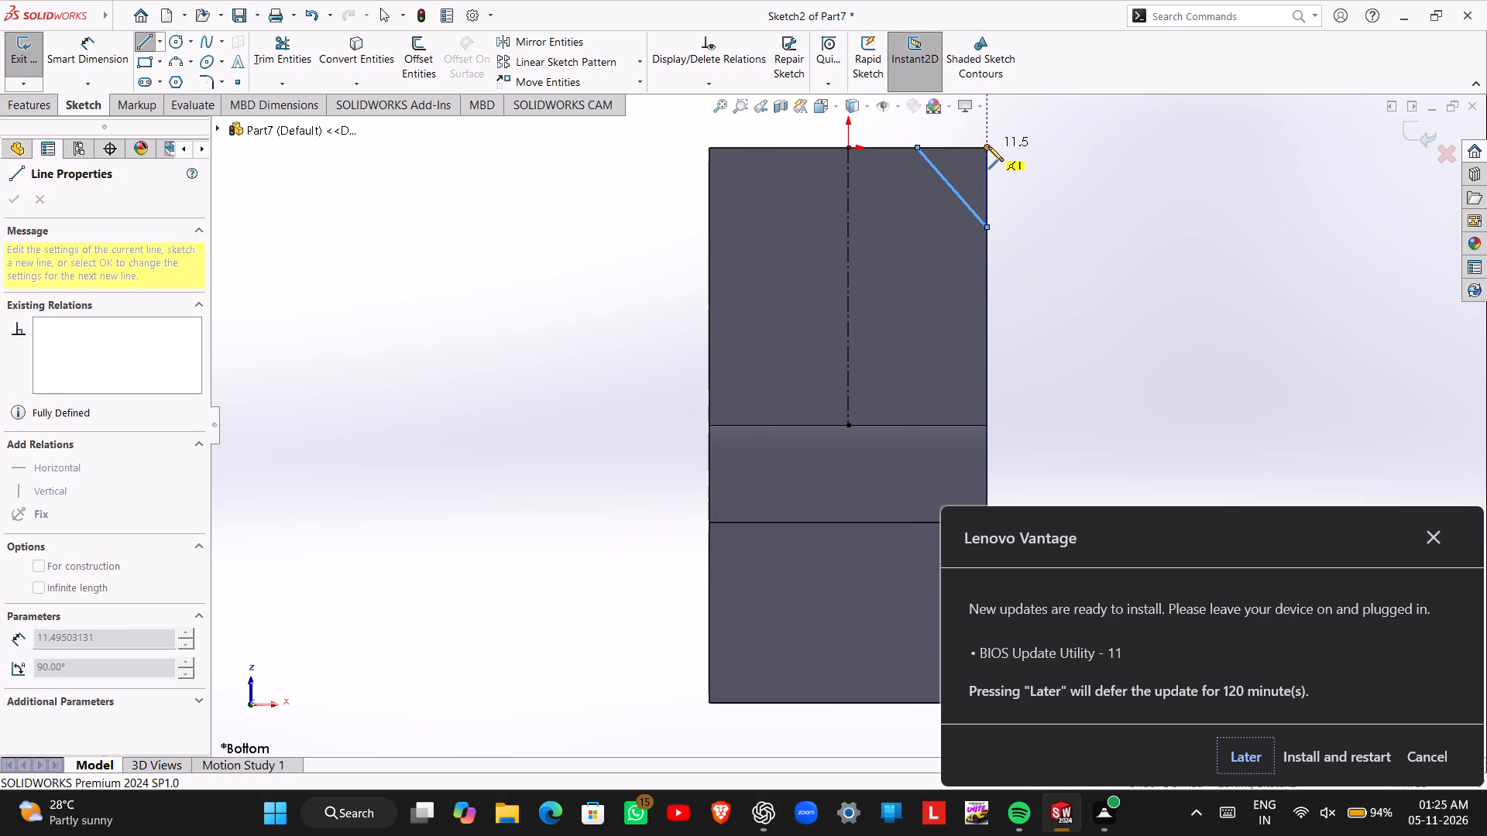
{"action": "left_click", "coordinate": [919, 146]}
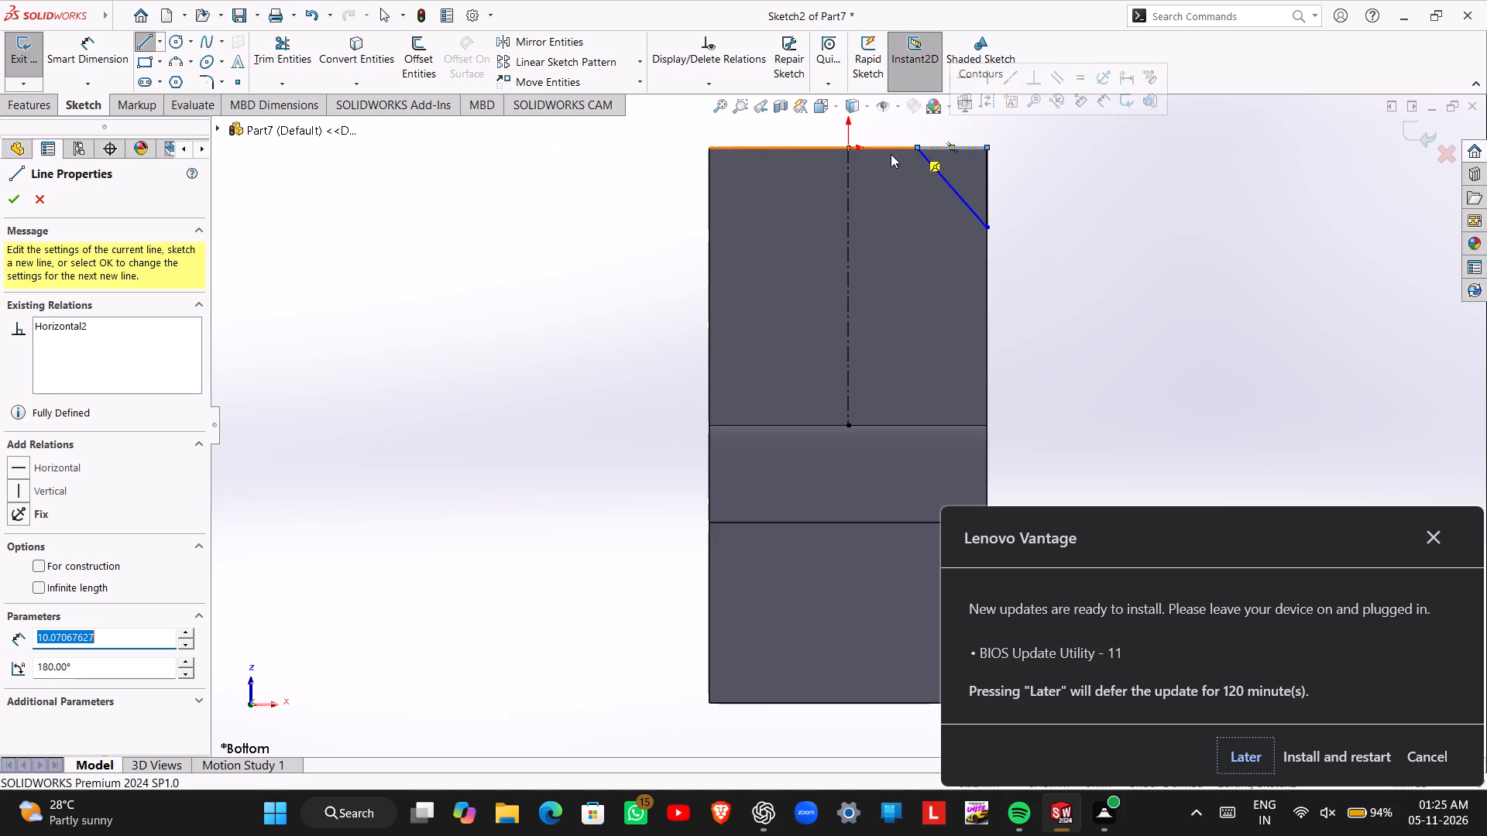
{"action": "key", "text": "Escape"}
{"action": "key", "text": "Escape"}
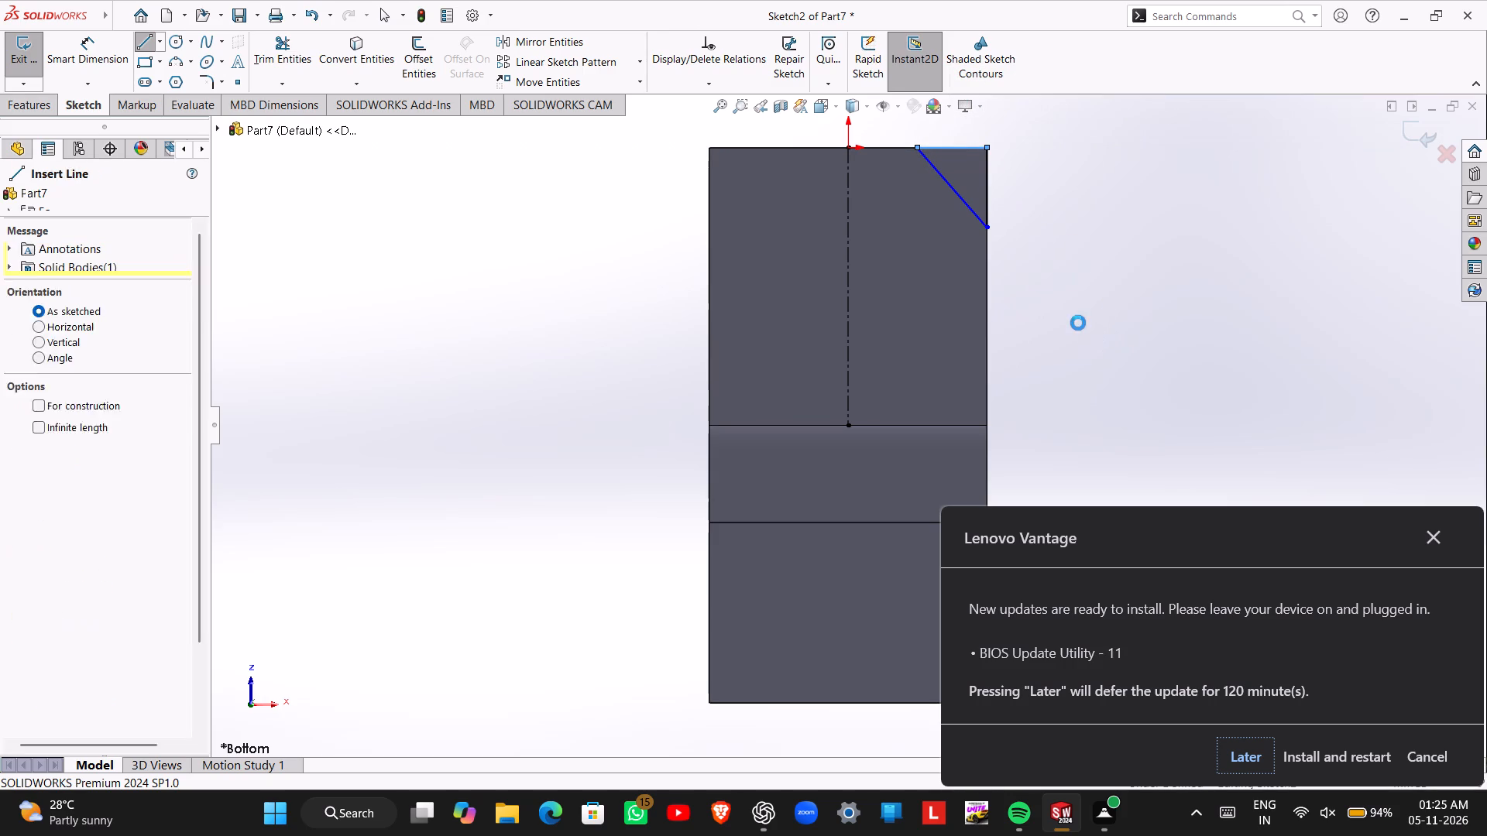
Dimension the corner triangle's vertical and horizontal legs to 6 mm each.
{"action": "right_click_drag", "start_coordinate": [1081, 329], "coordinate": [1078, 242]}
{"action": "left_click", "coordinate": [989, 189]}
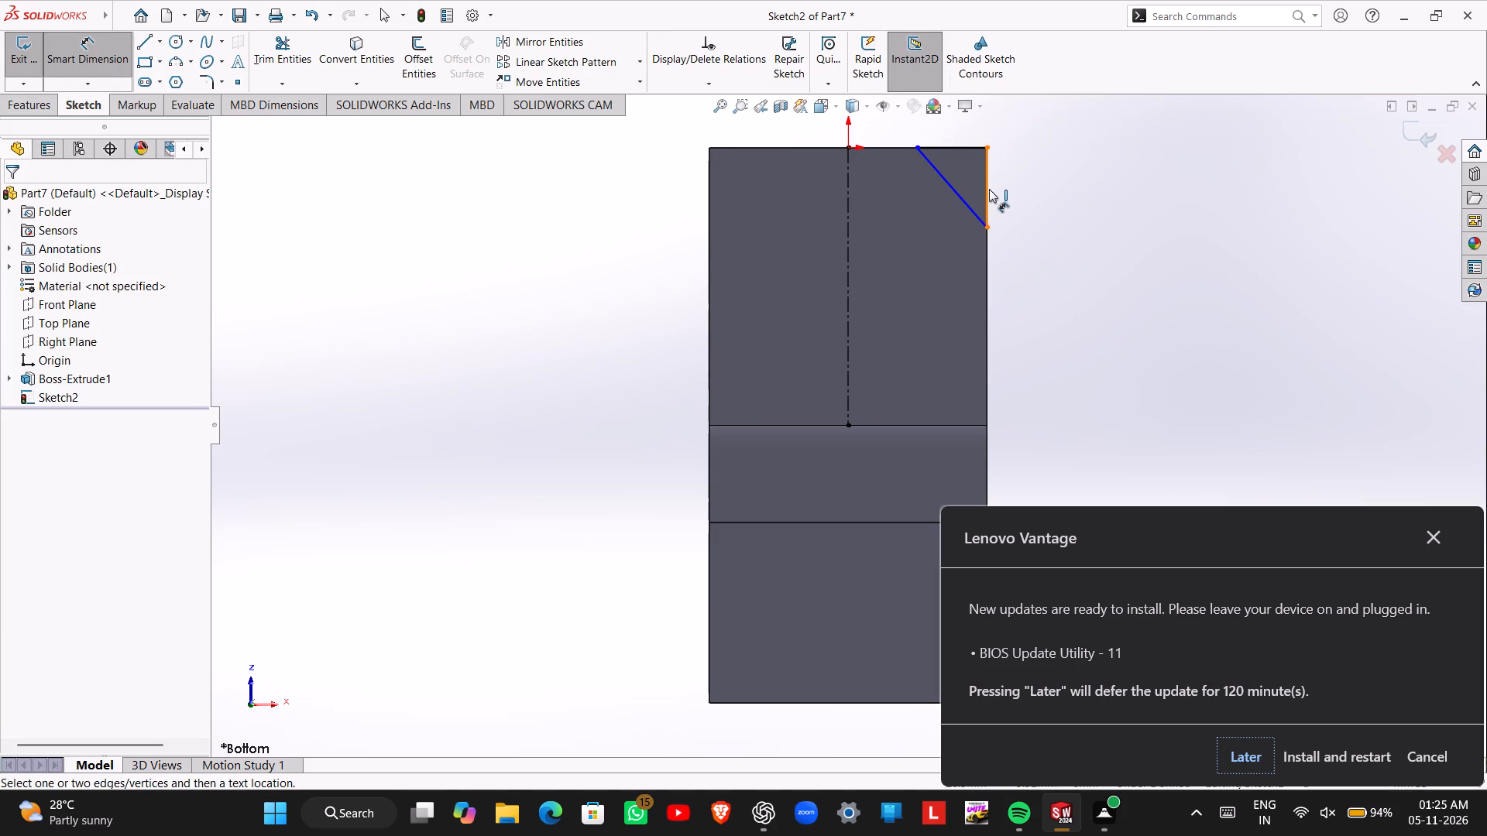
{"action": "left_click", "coordinate": [1022, 185]}
{"action": "key", "text": "6"}
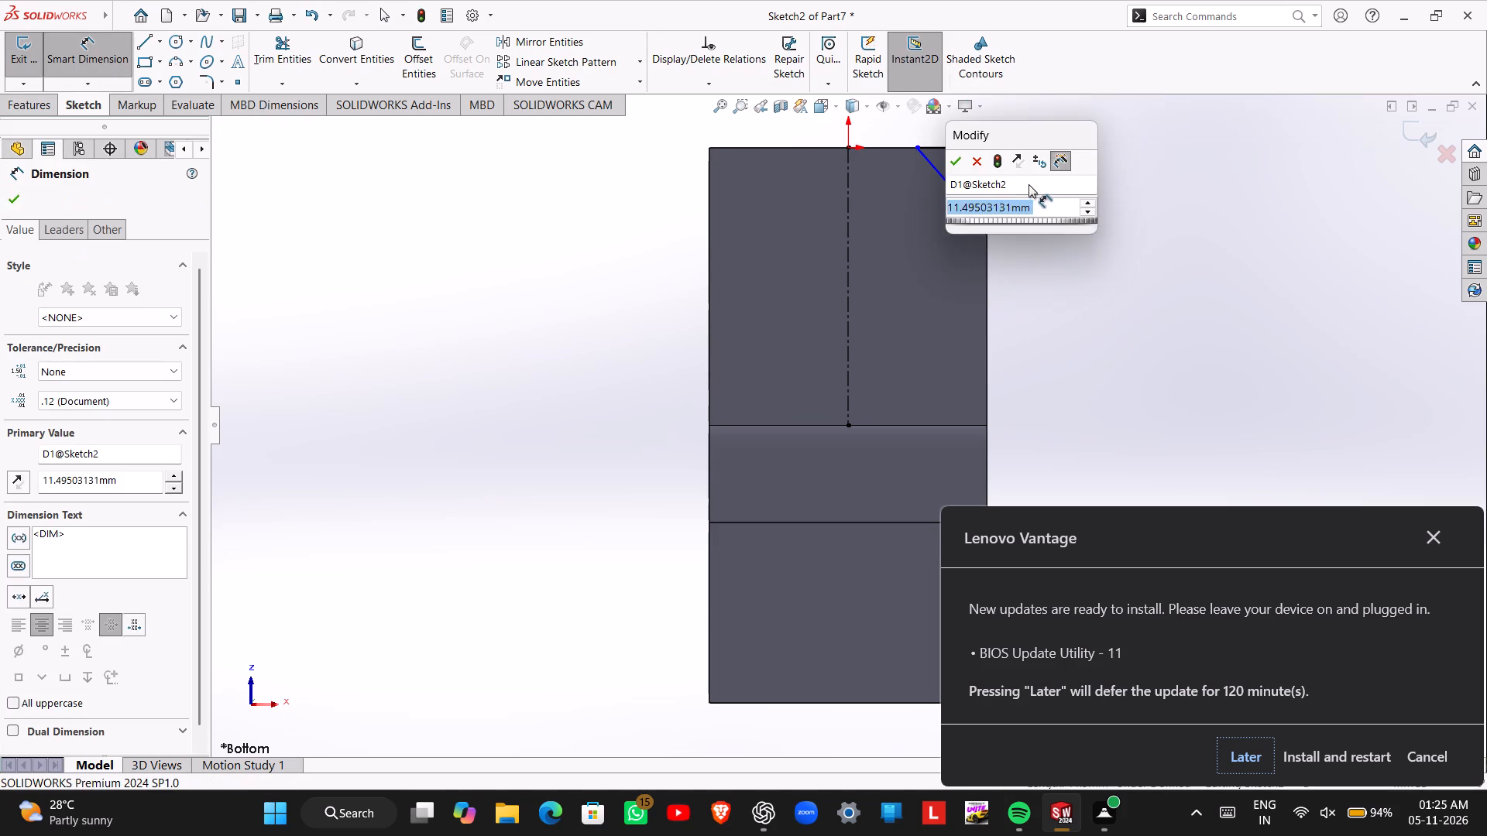
{"action": "key", "text": "Return"}
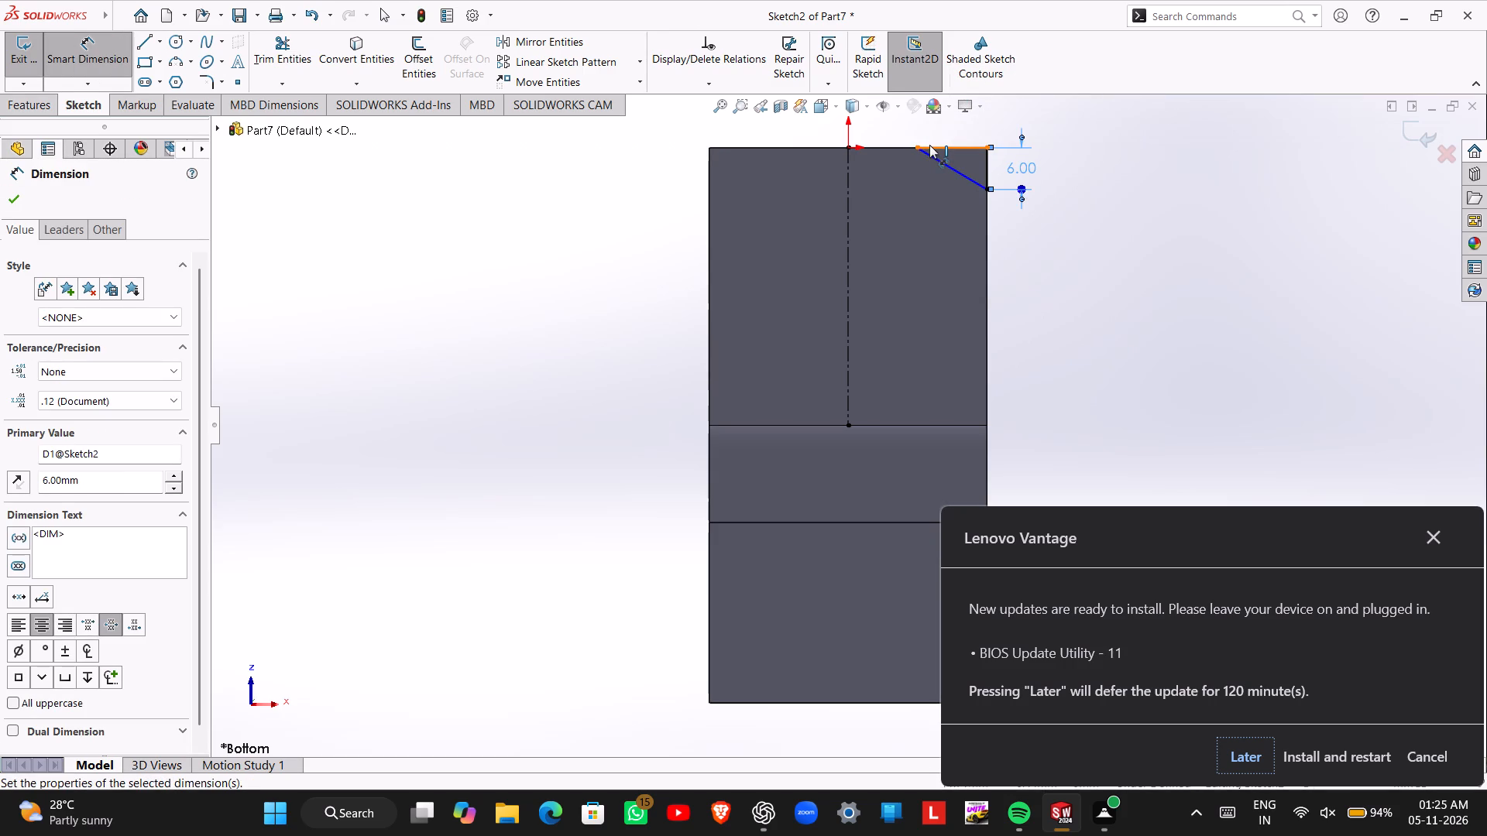
{"action": "left_click", "coordinate": [929, 145]}
{"action": "left_click", "coordinate": [941, 126]}
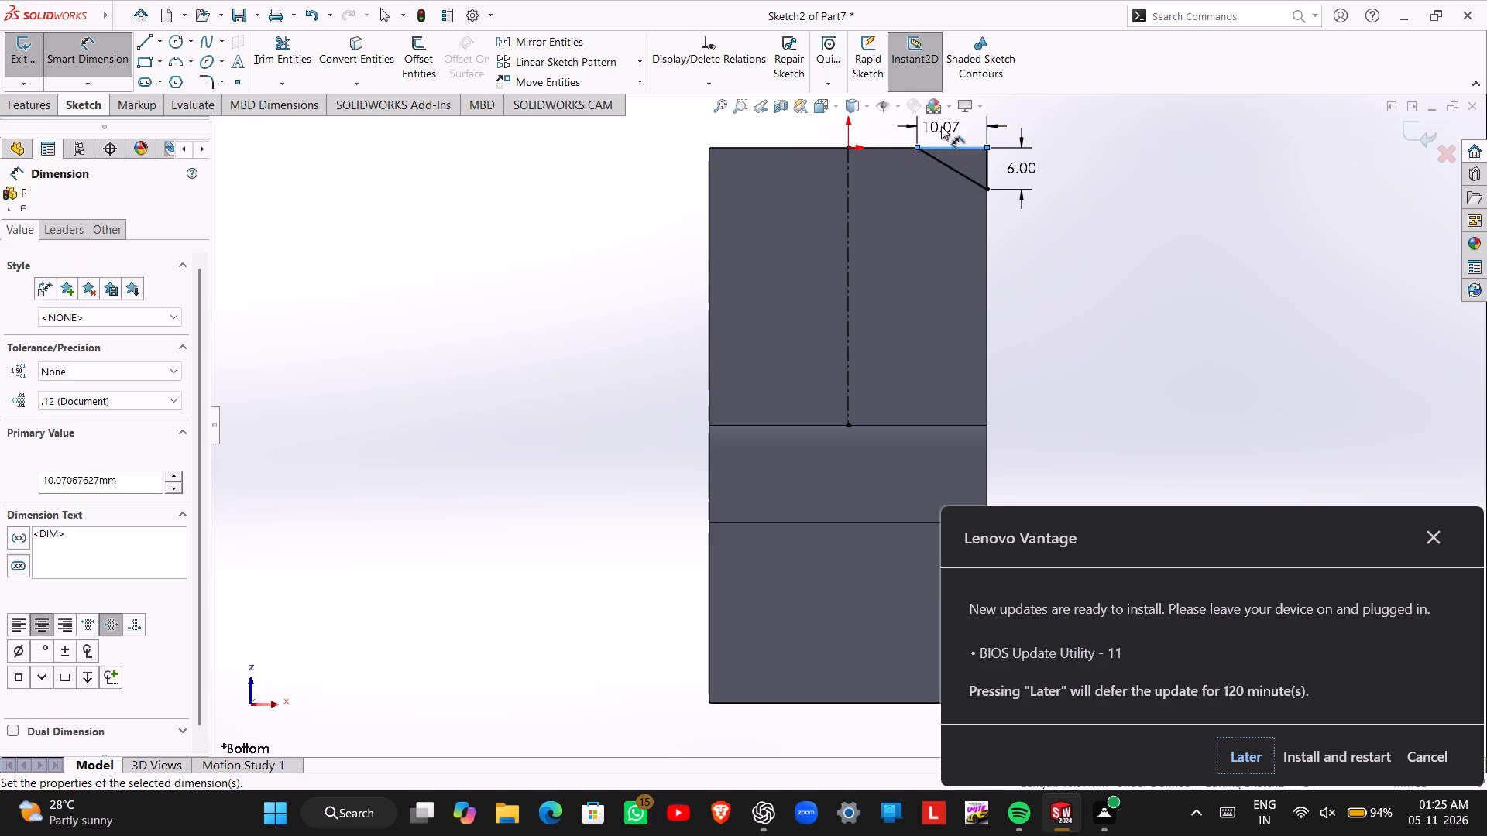
{"action": "key", "text": "6"}
{"action": "key", "text": "Return"}
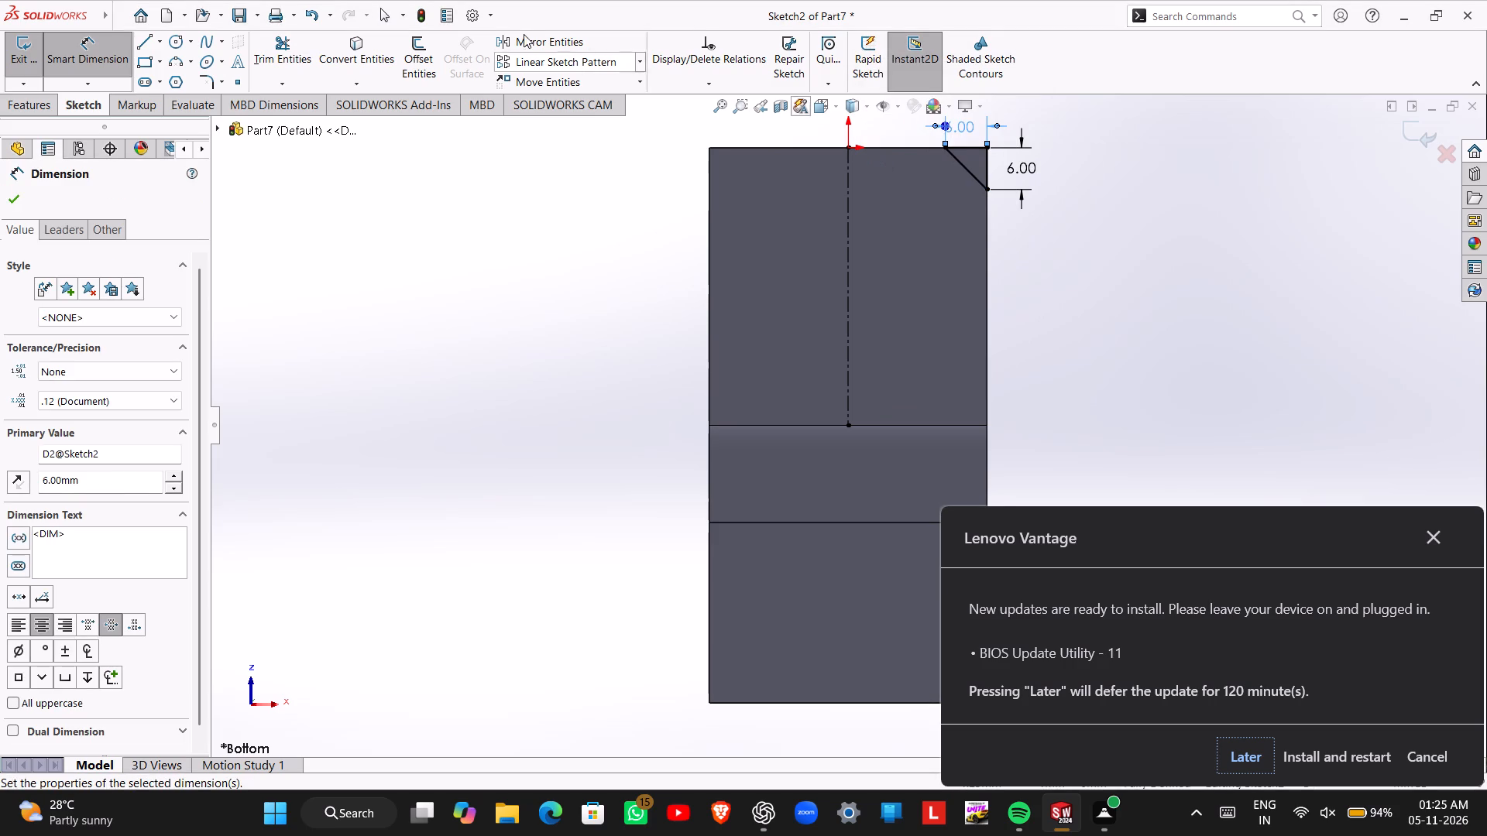
Mirror the three lines of the +X corner triangle about the face's vertical centerline and exit the sketch.
{"action": "left_click", "coordinate": [534, 43]}
{"action": "left_click_drag", "start_coordinate": [905, 126], "coordinate": [950, 153]}
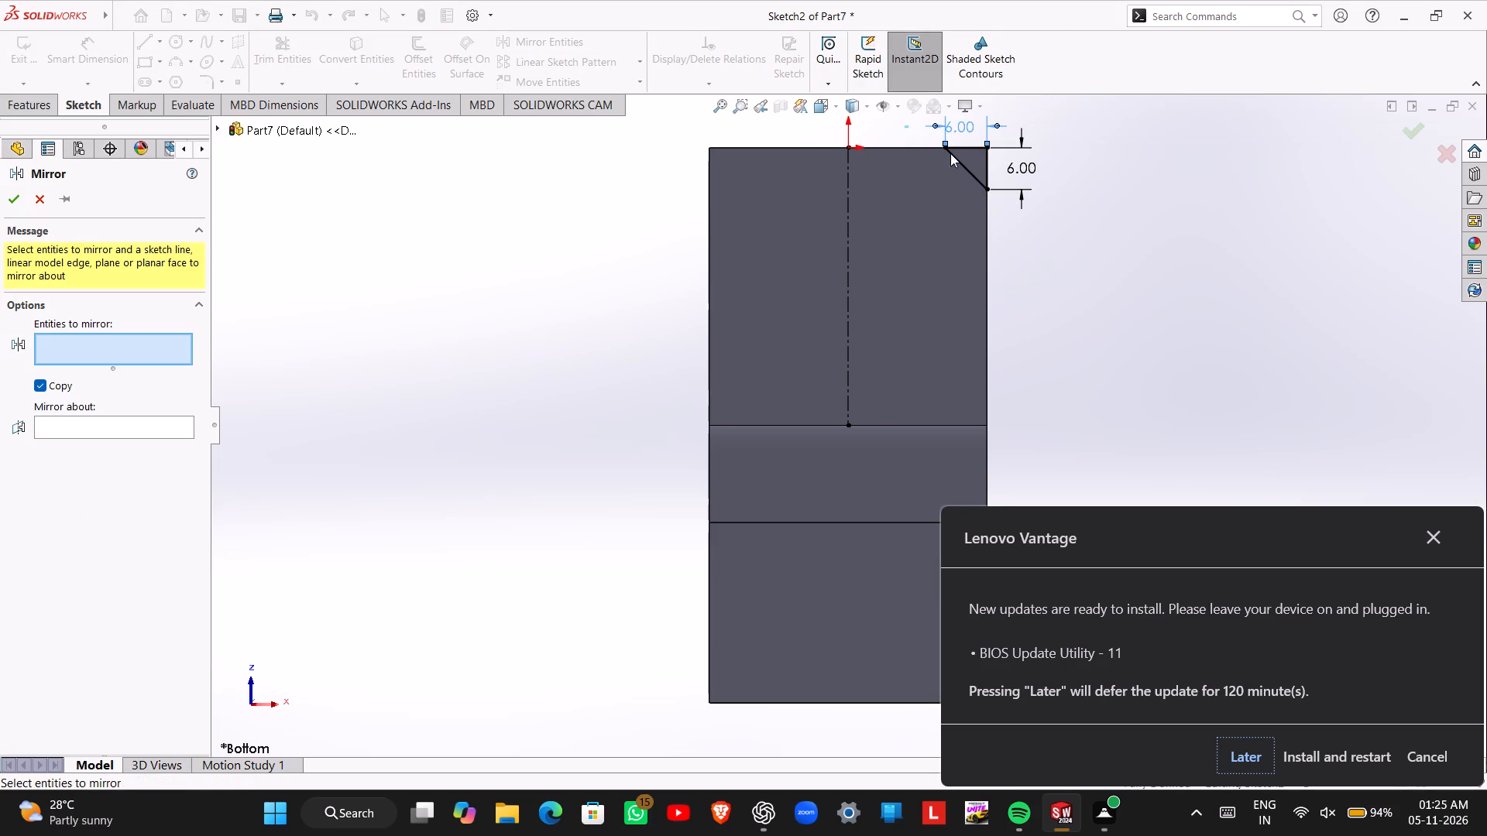
{"action": "left_click_drag", "start_coordinate": [950, 153], "coordinate": [1050, 231]}
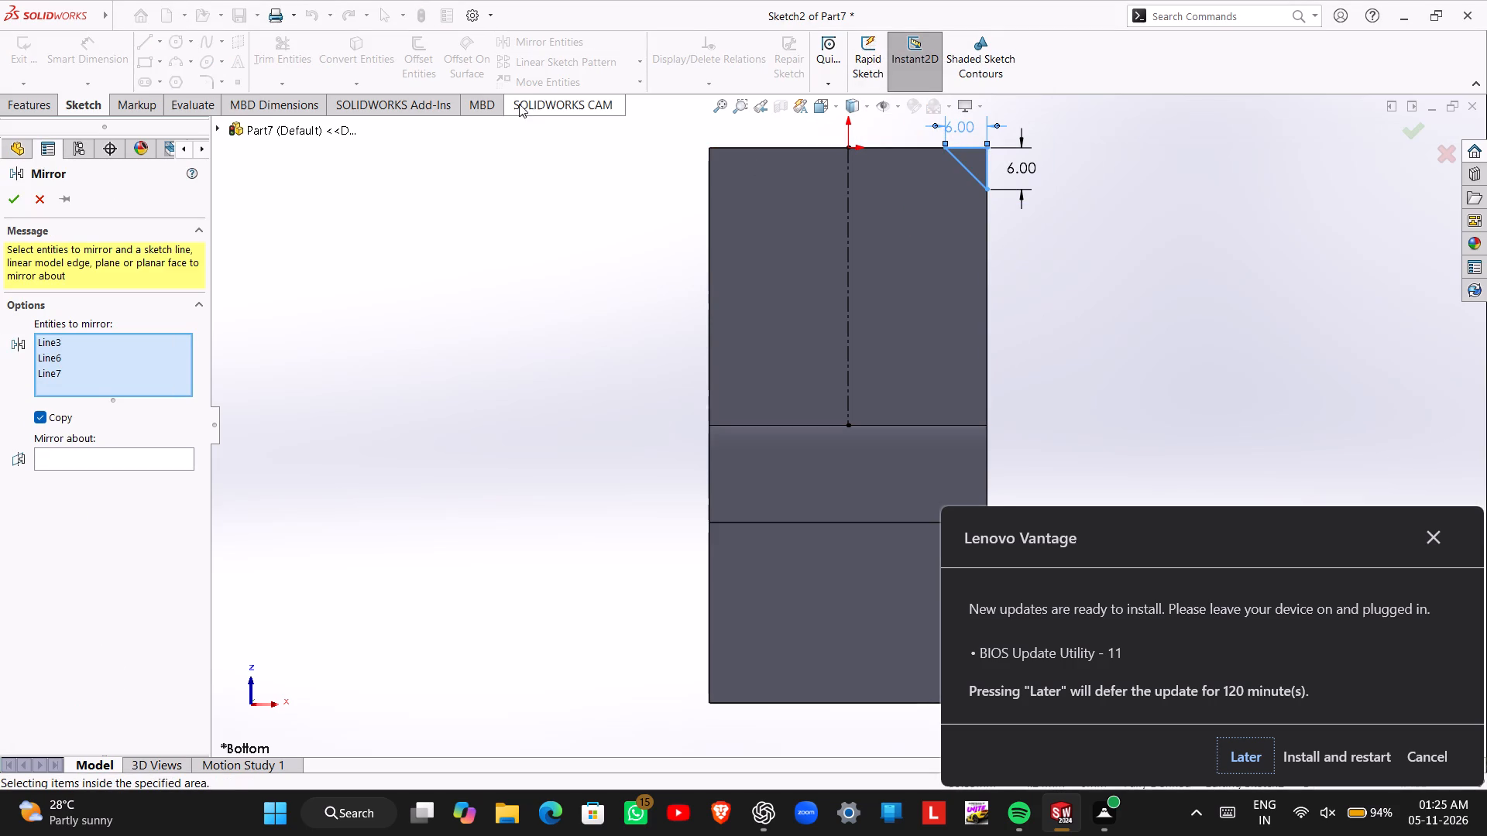
{"action": "left_click", "coordinate": [153, 452]}
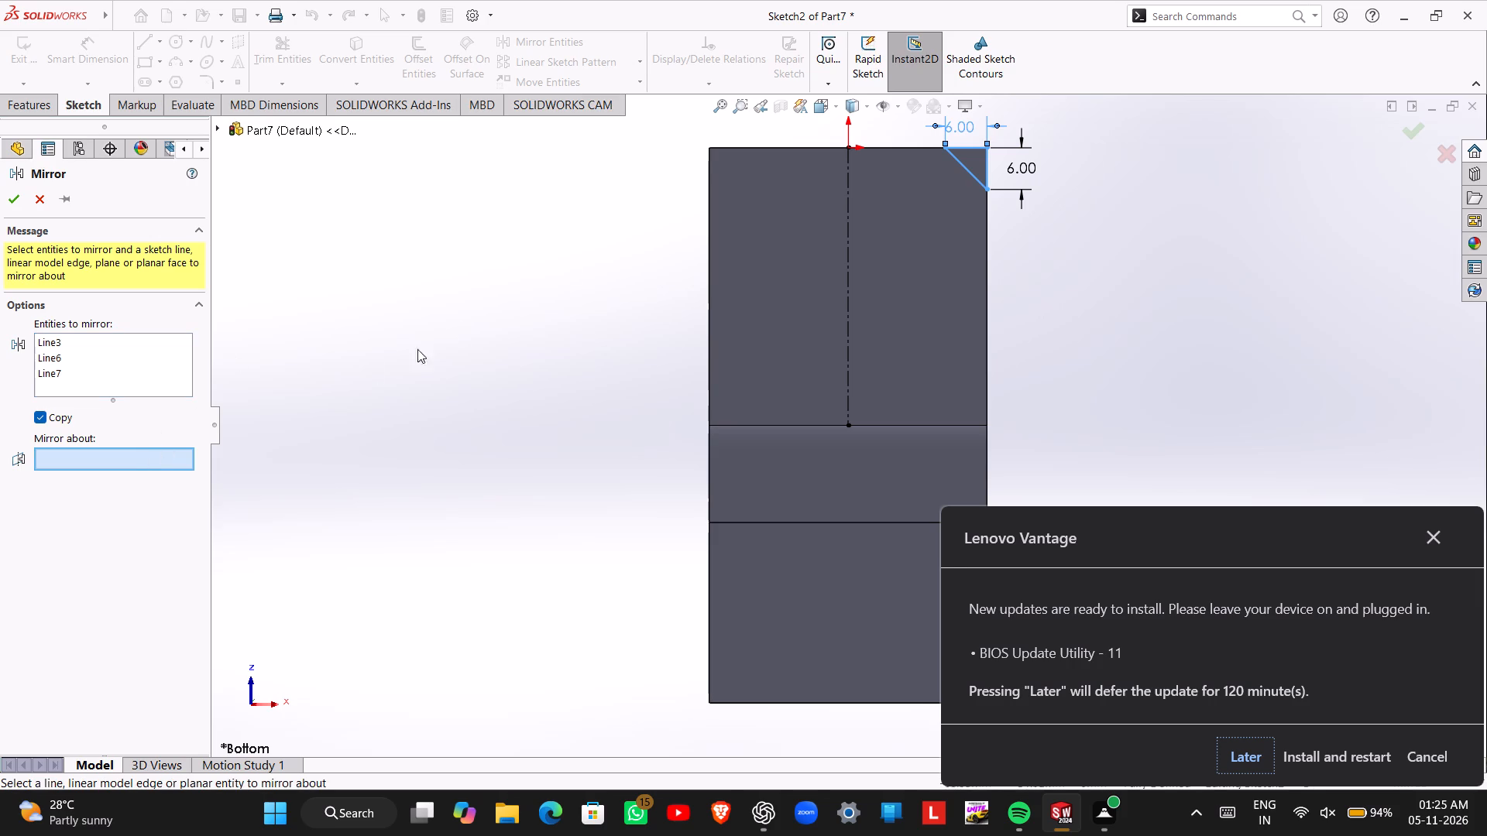
{"action": "left_click", "coordinate": [847, 240]}
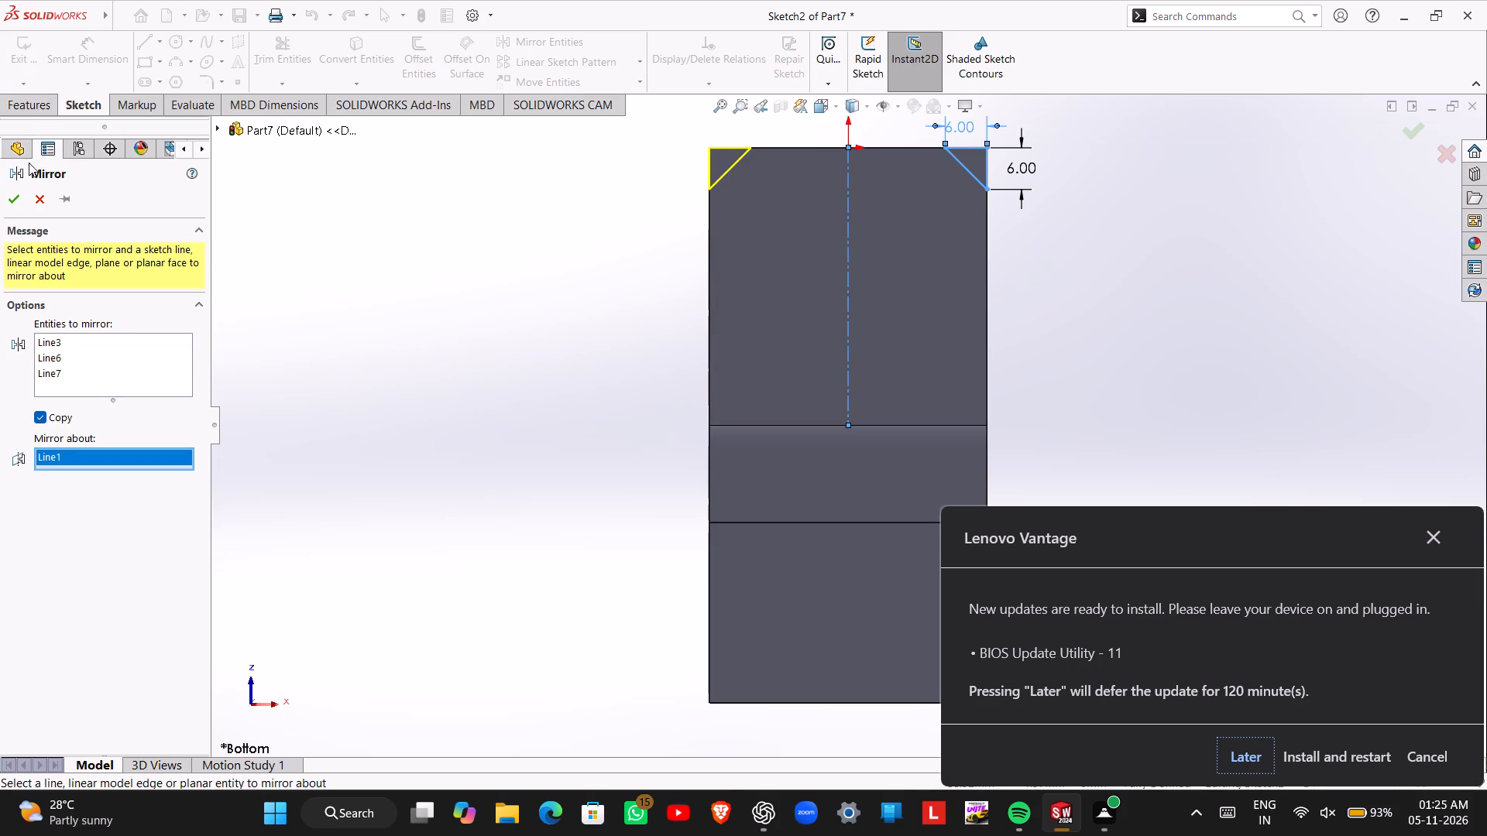
{"action": "left_click", "coordinate": [15, 200]}
{"action": "left_click", "coordinate": [22, 68]}
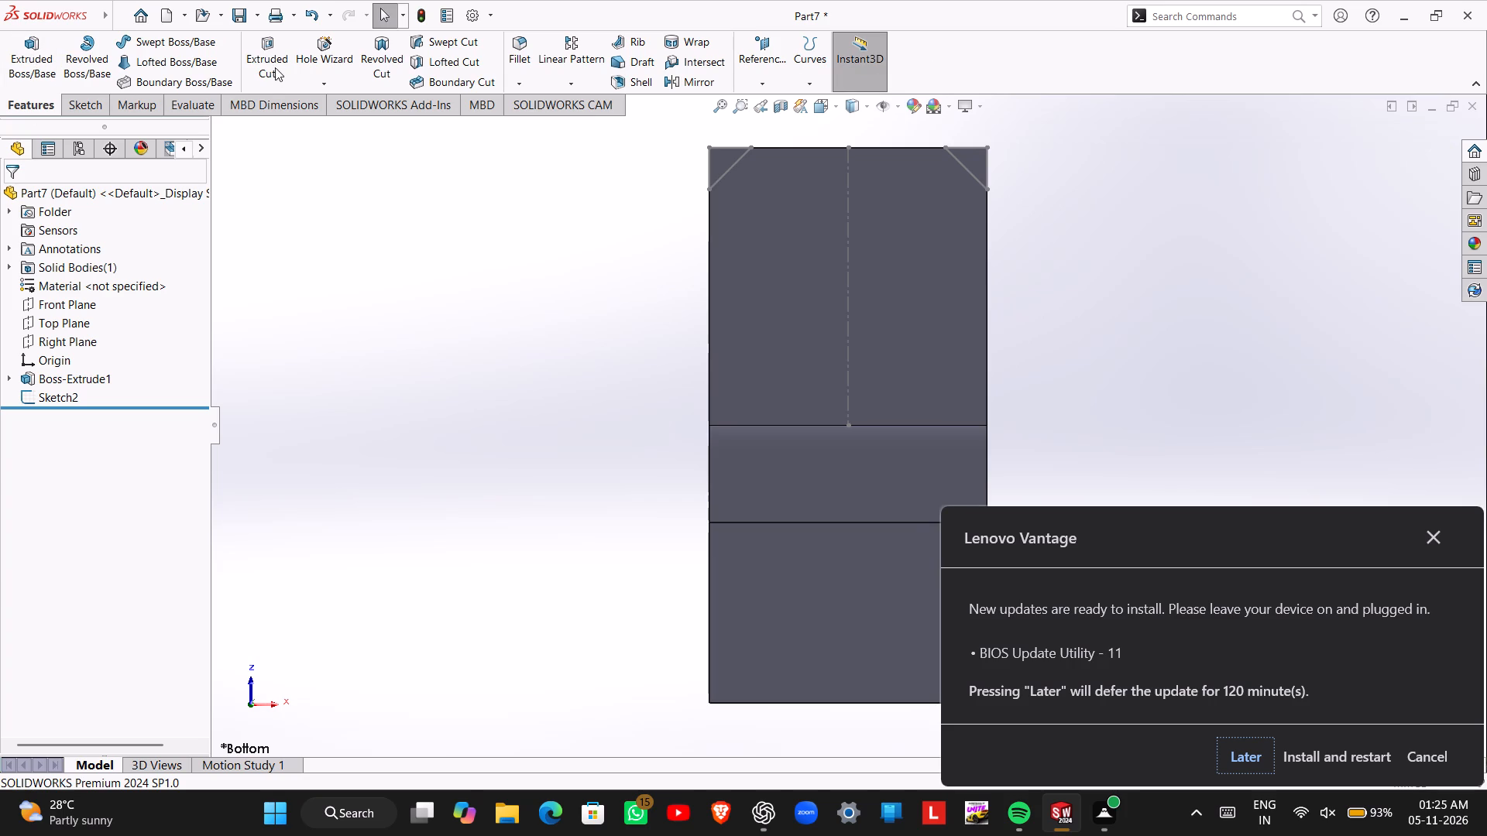
Cut-extrude the +X corner triangle contour Through All along the part's edge.
{"action": "left_click", "coordinate": [275, 67]}
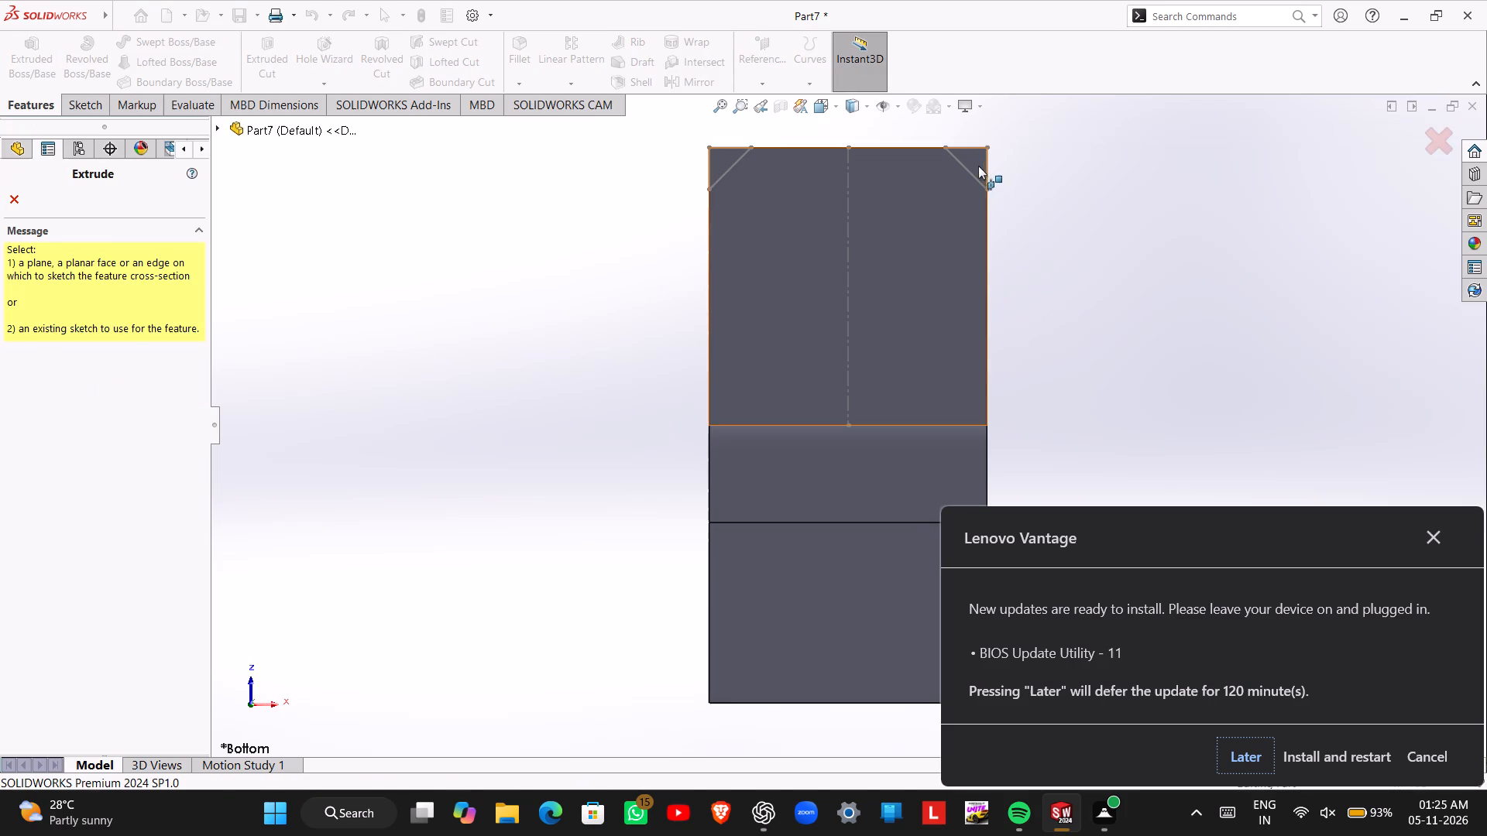
{"action": "left_click", "coordinate": [970, 172]}
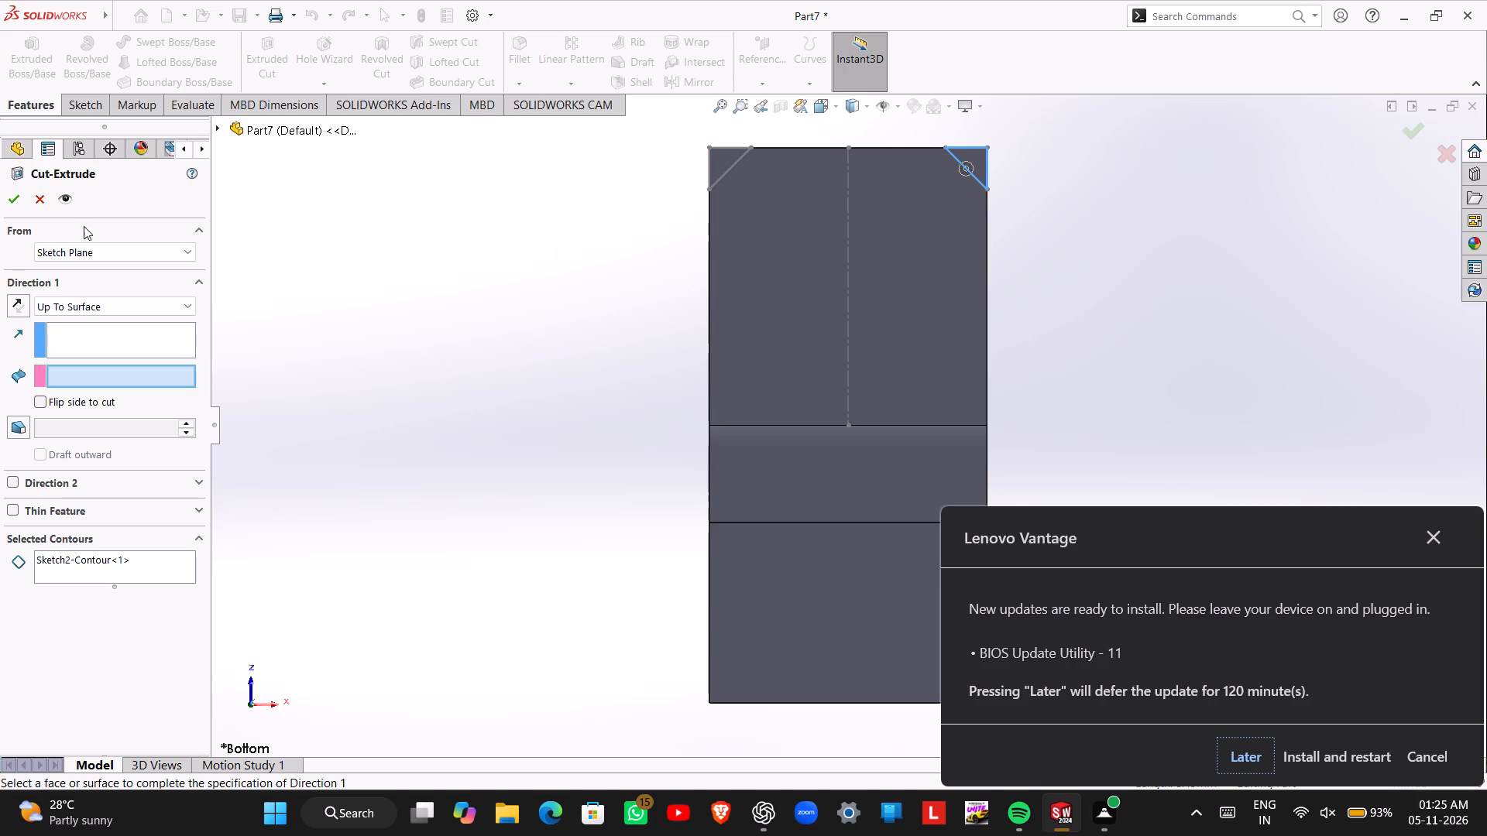
{"action": "left_click", "coordinate": [81, 305]}
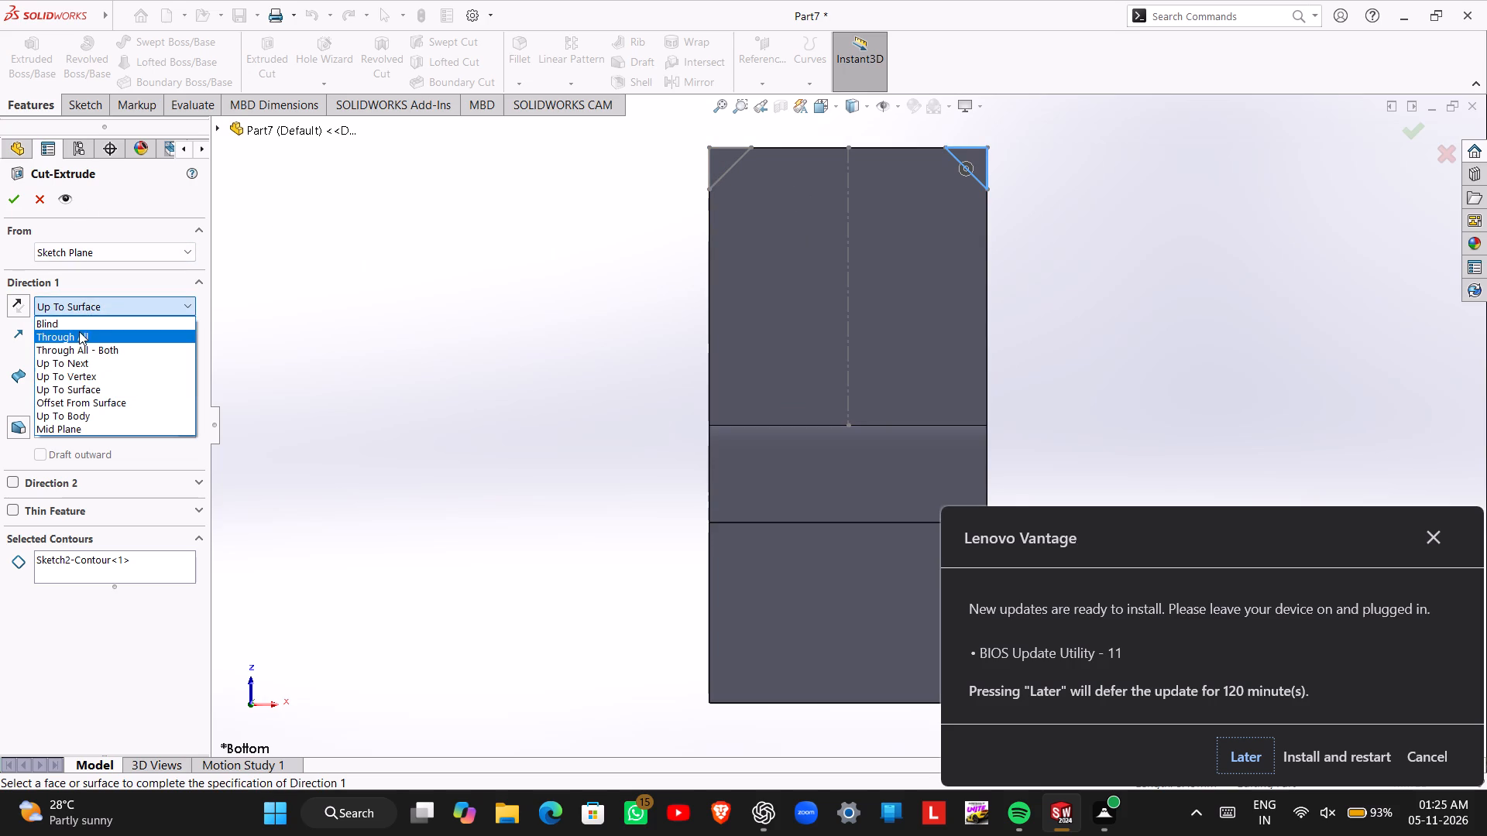
{"action": "left_click", "coordinate": [79, 331]}
{"action": "middle_click_drag", "start_coordinate": [1143, 316], "coordinate": [1069, 344]}
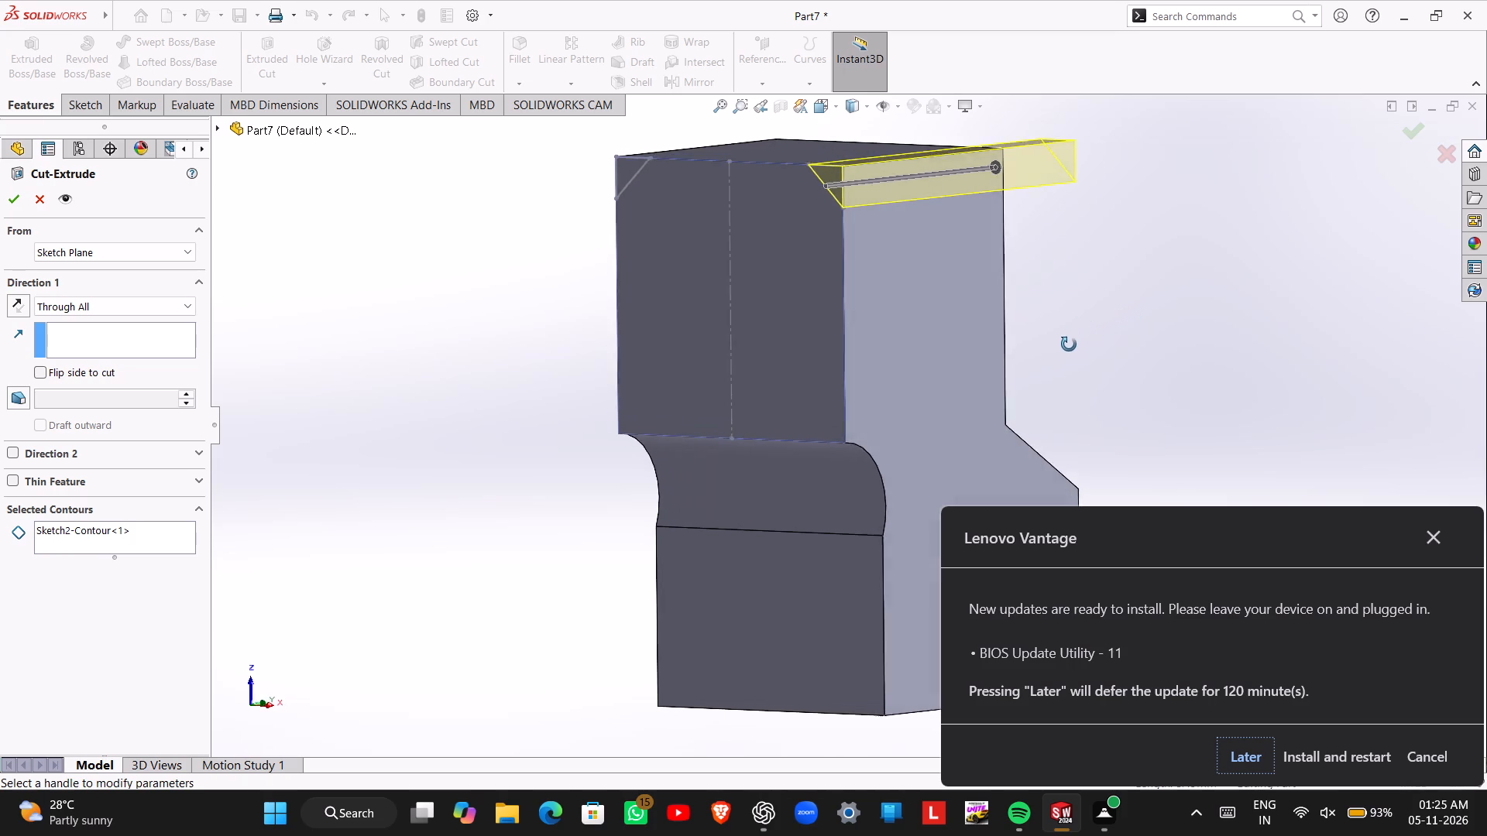
{"action": "middle_click_drag", "start_coordinate": [1069, 344], "coordinate": [1087, 349]}
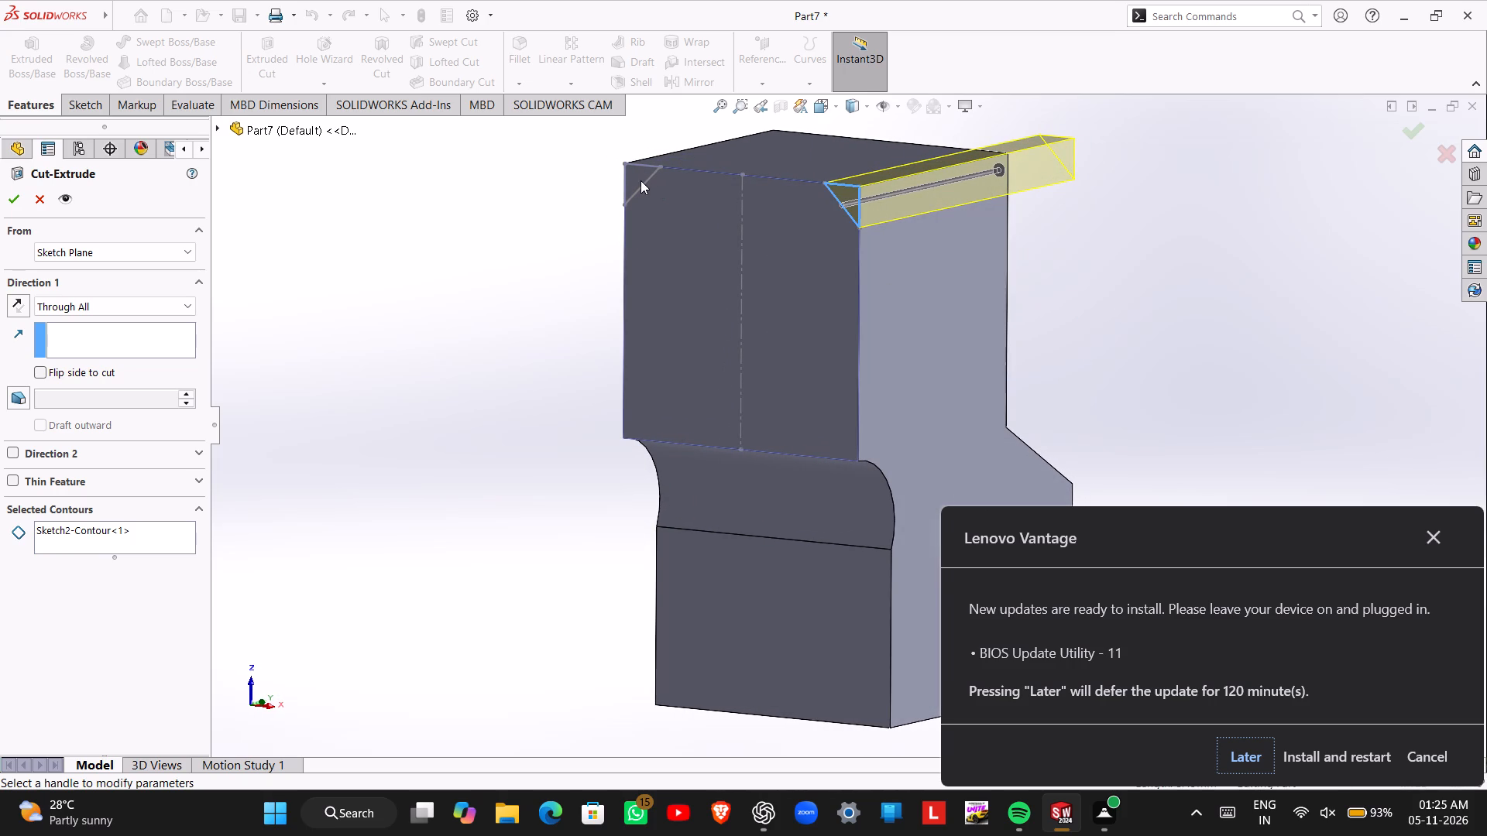
{"action": "left_click", "coordinate": [12, 197]}
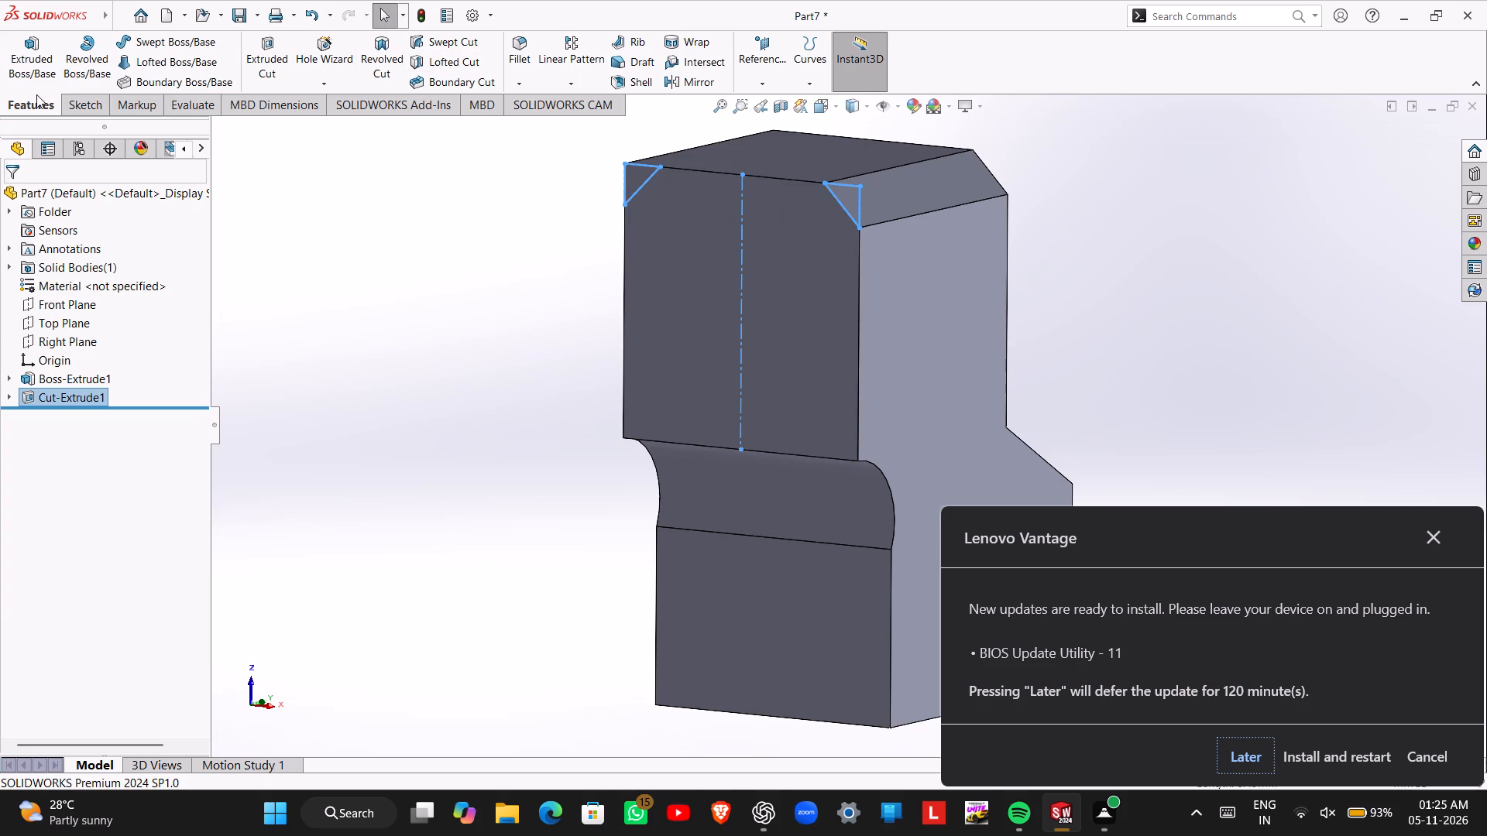
Start another extruded cut with a new sketch on the same bottom face.
{"action": "left_click", "coordinate": [266, 60]}
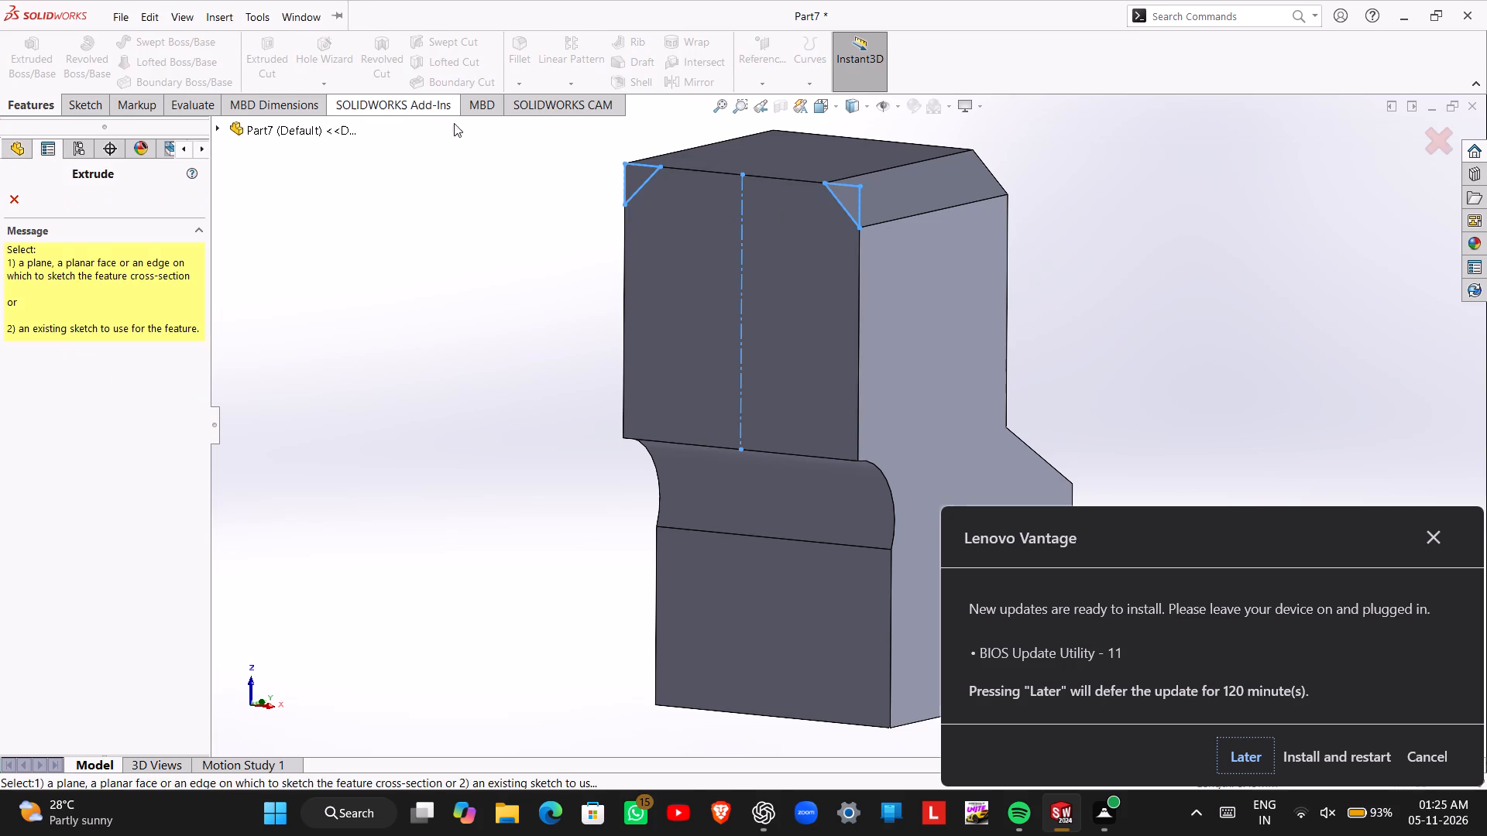
{"action": "left_click", "coordinate": [635, 185]}
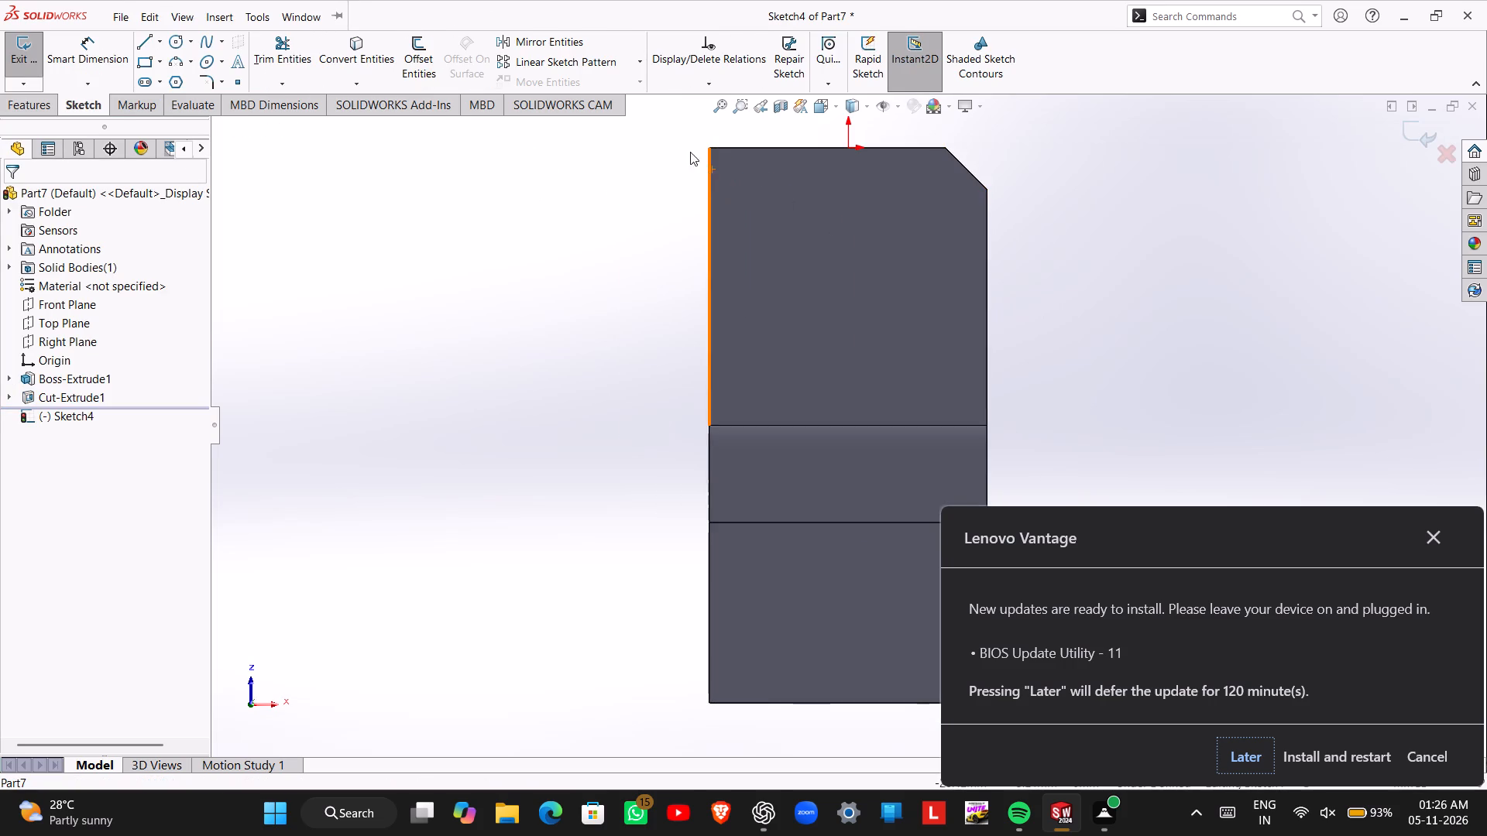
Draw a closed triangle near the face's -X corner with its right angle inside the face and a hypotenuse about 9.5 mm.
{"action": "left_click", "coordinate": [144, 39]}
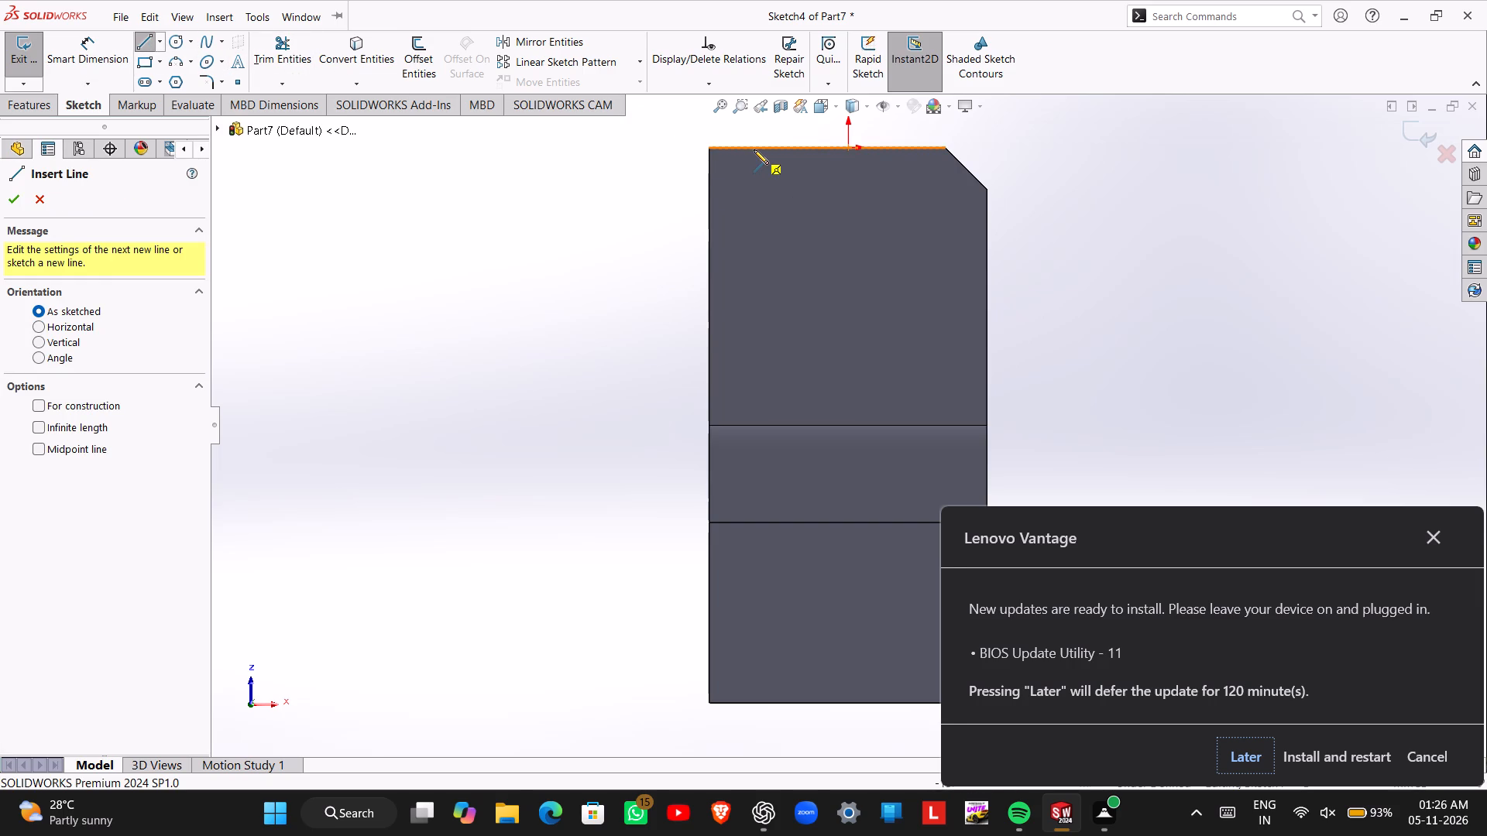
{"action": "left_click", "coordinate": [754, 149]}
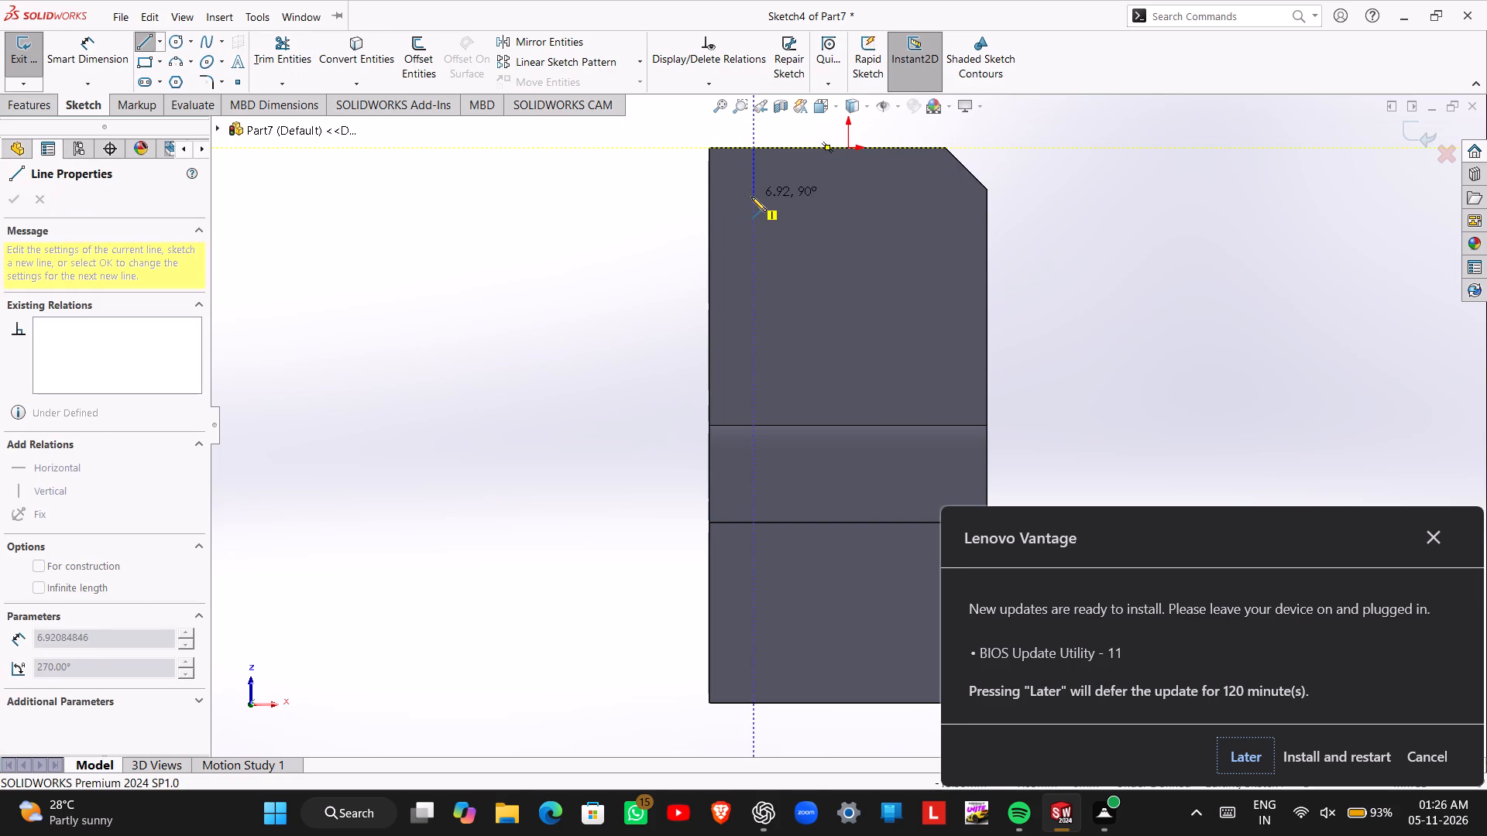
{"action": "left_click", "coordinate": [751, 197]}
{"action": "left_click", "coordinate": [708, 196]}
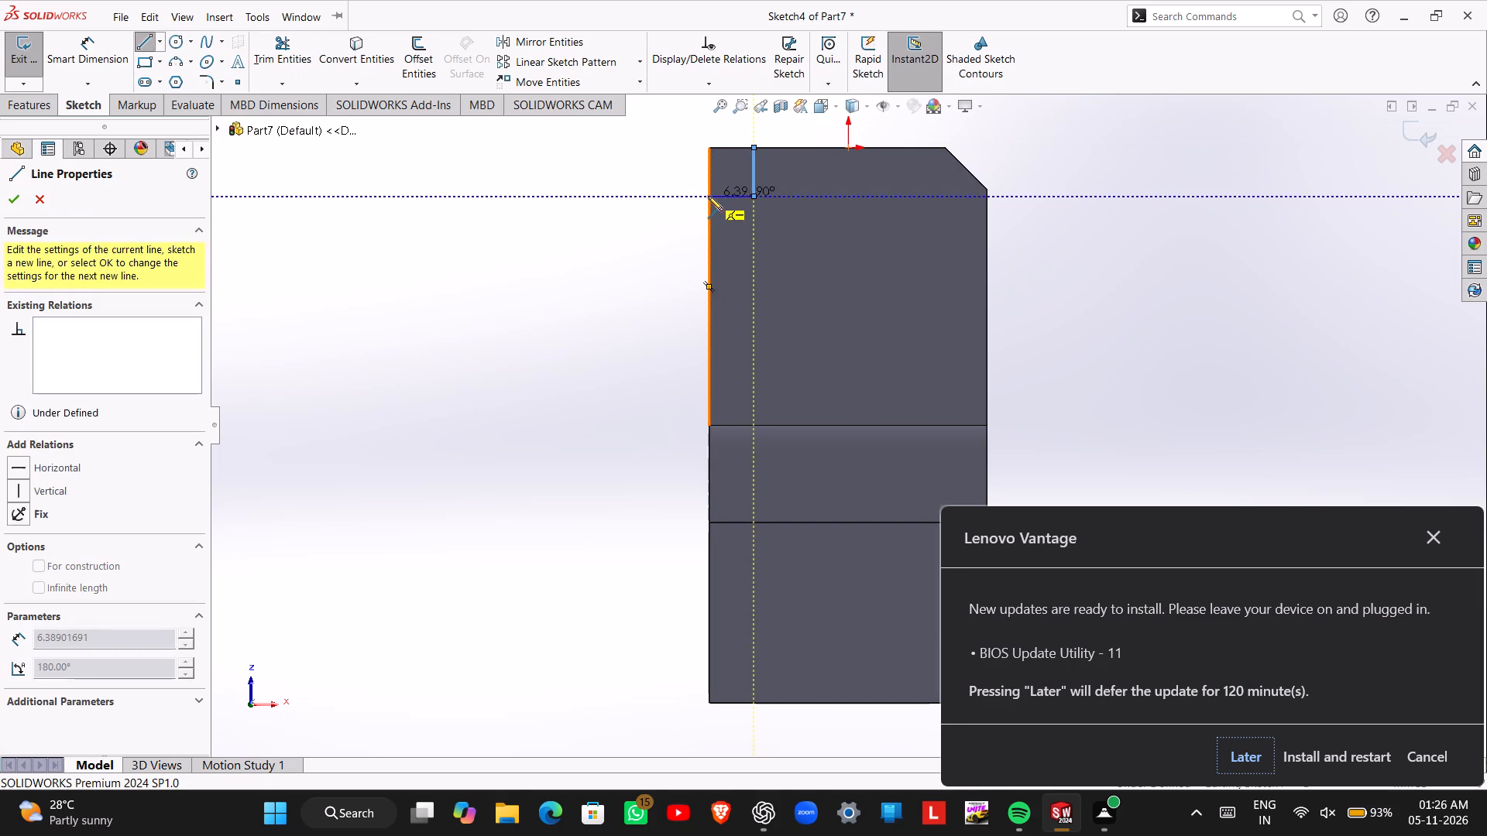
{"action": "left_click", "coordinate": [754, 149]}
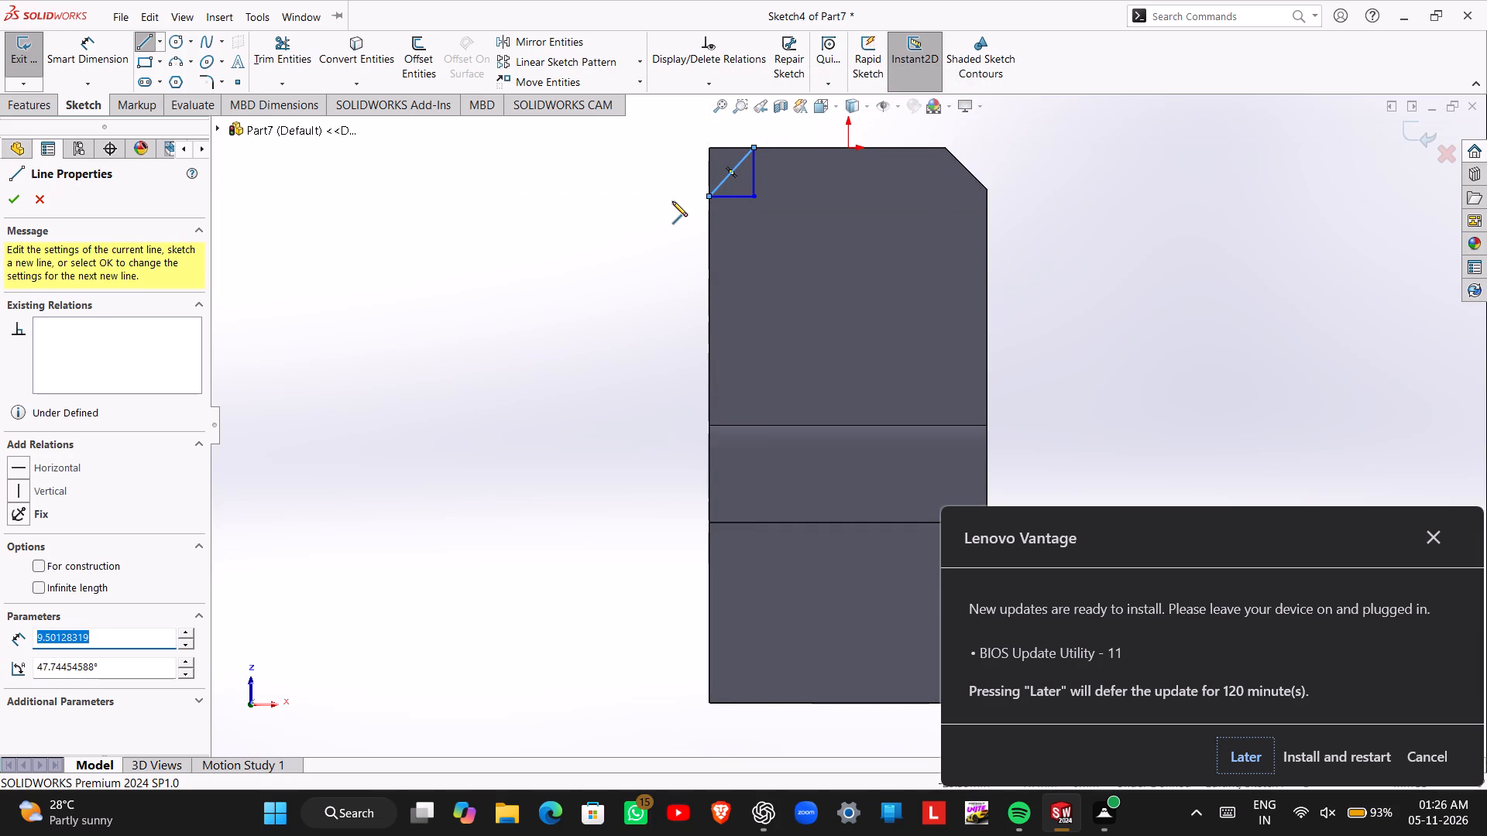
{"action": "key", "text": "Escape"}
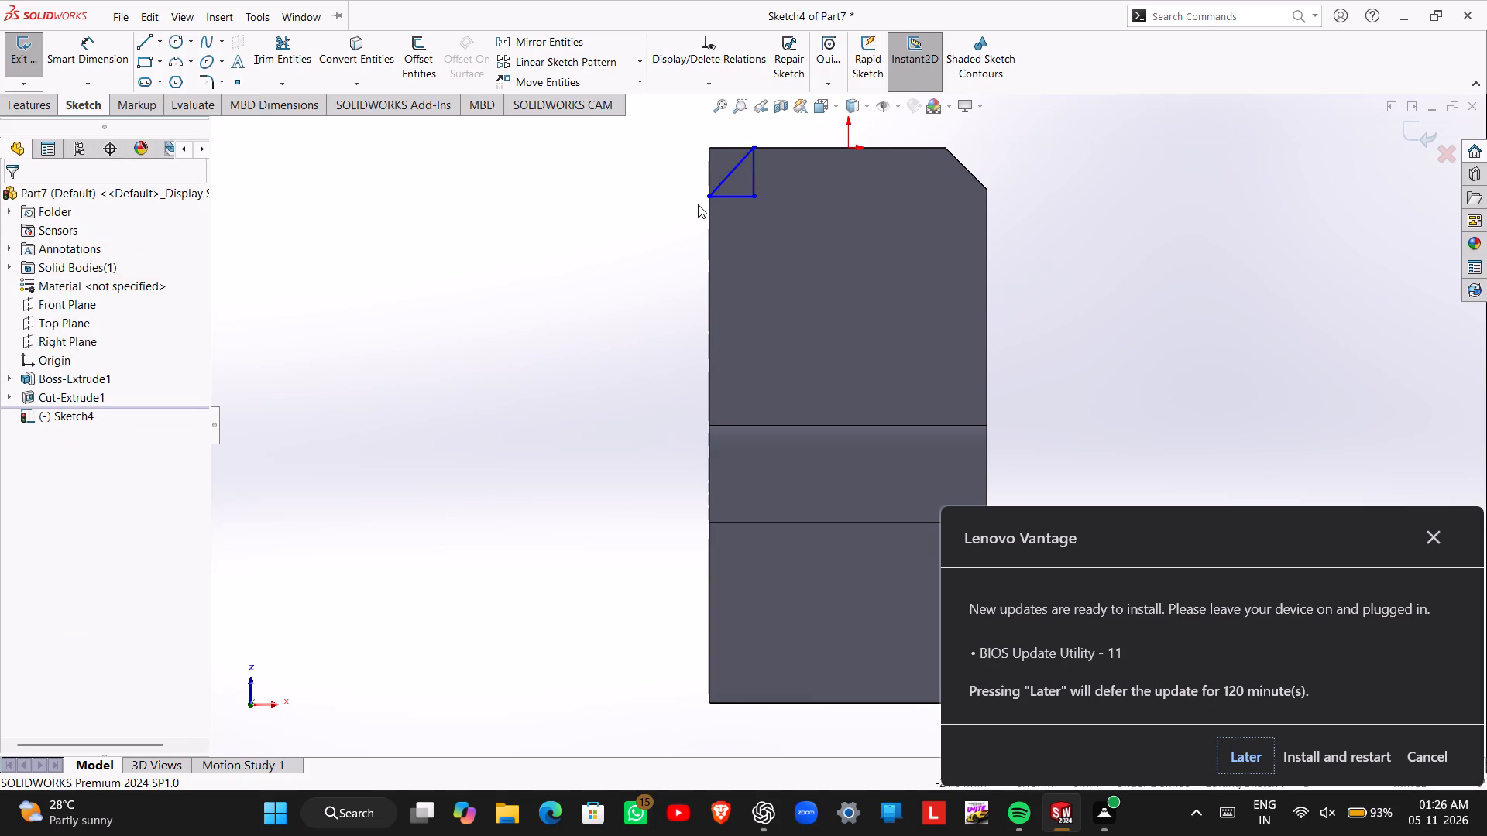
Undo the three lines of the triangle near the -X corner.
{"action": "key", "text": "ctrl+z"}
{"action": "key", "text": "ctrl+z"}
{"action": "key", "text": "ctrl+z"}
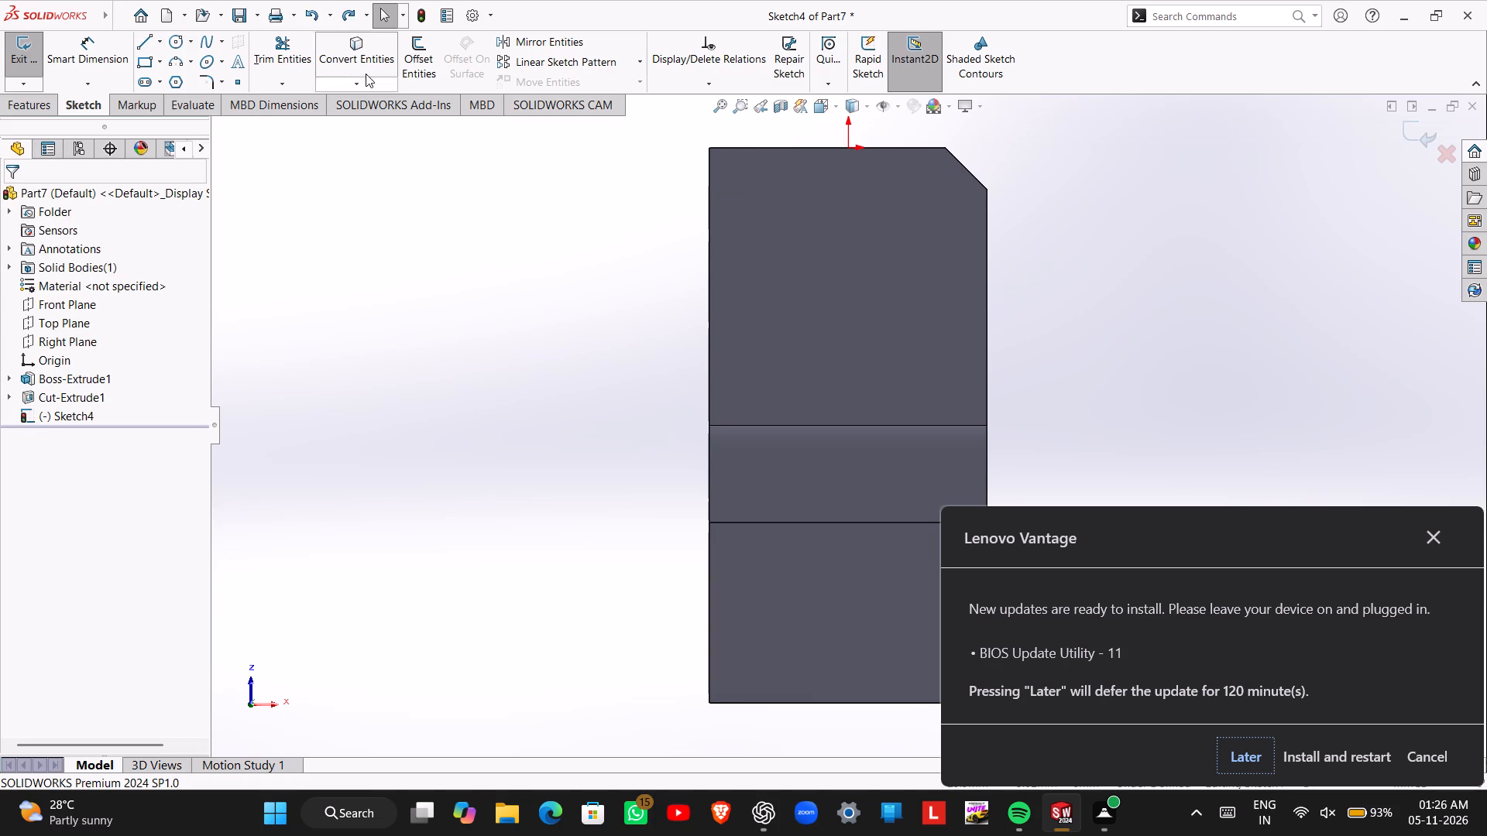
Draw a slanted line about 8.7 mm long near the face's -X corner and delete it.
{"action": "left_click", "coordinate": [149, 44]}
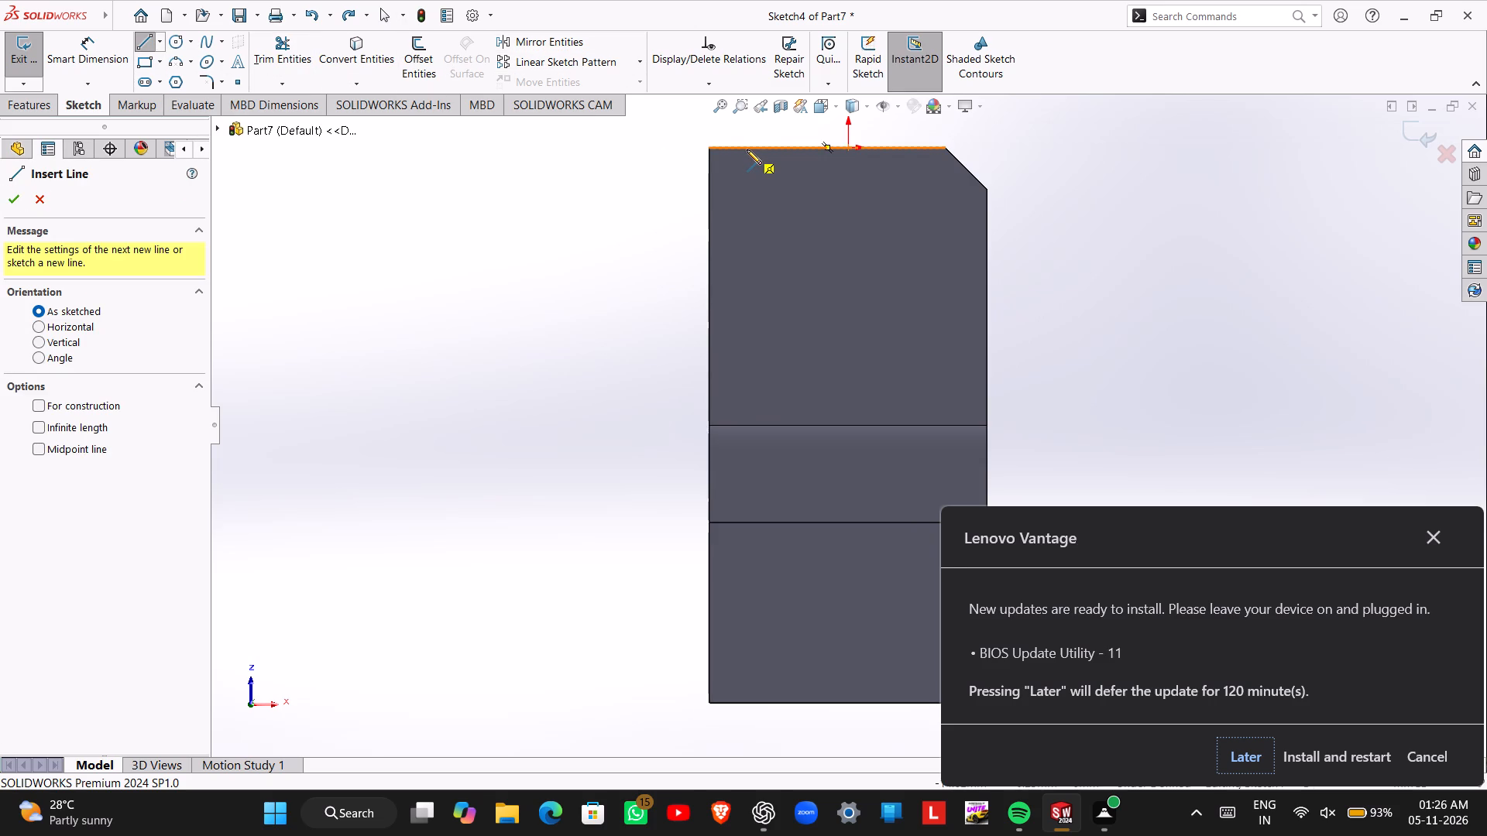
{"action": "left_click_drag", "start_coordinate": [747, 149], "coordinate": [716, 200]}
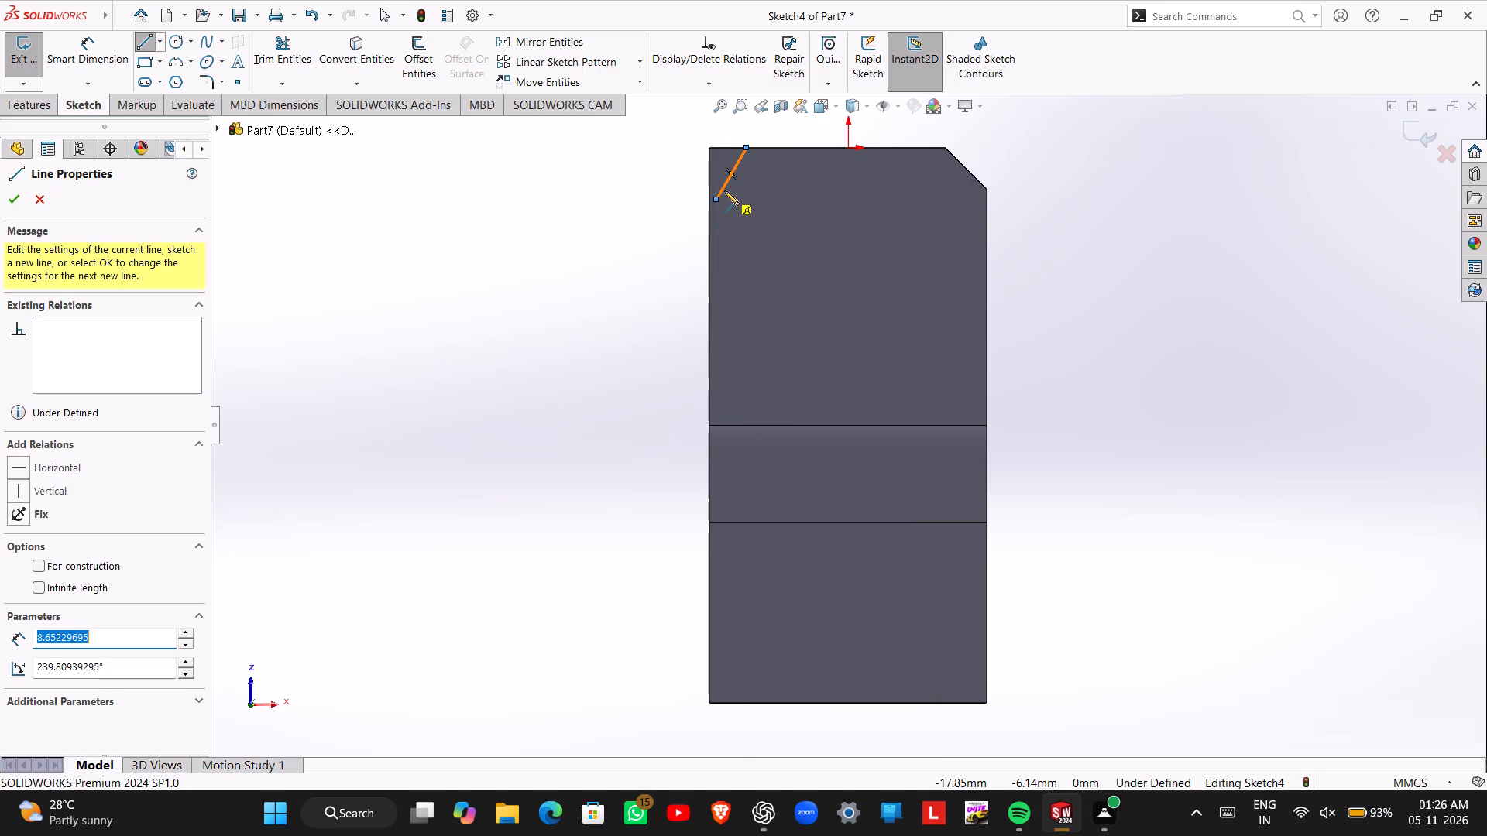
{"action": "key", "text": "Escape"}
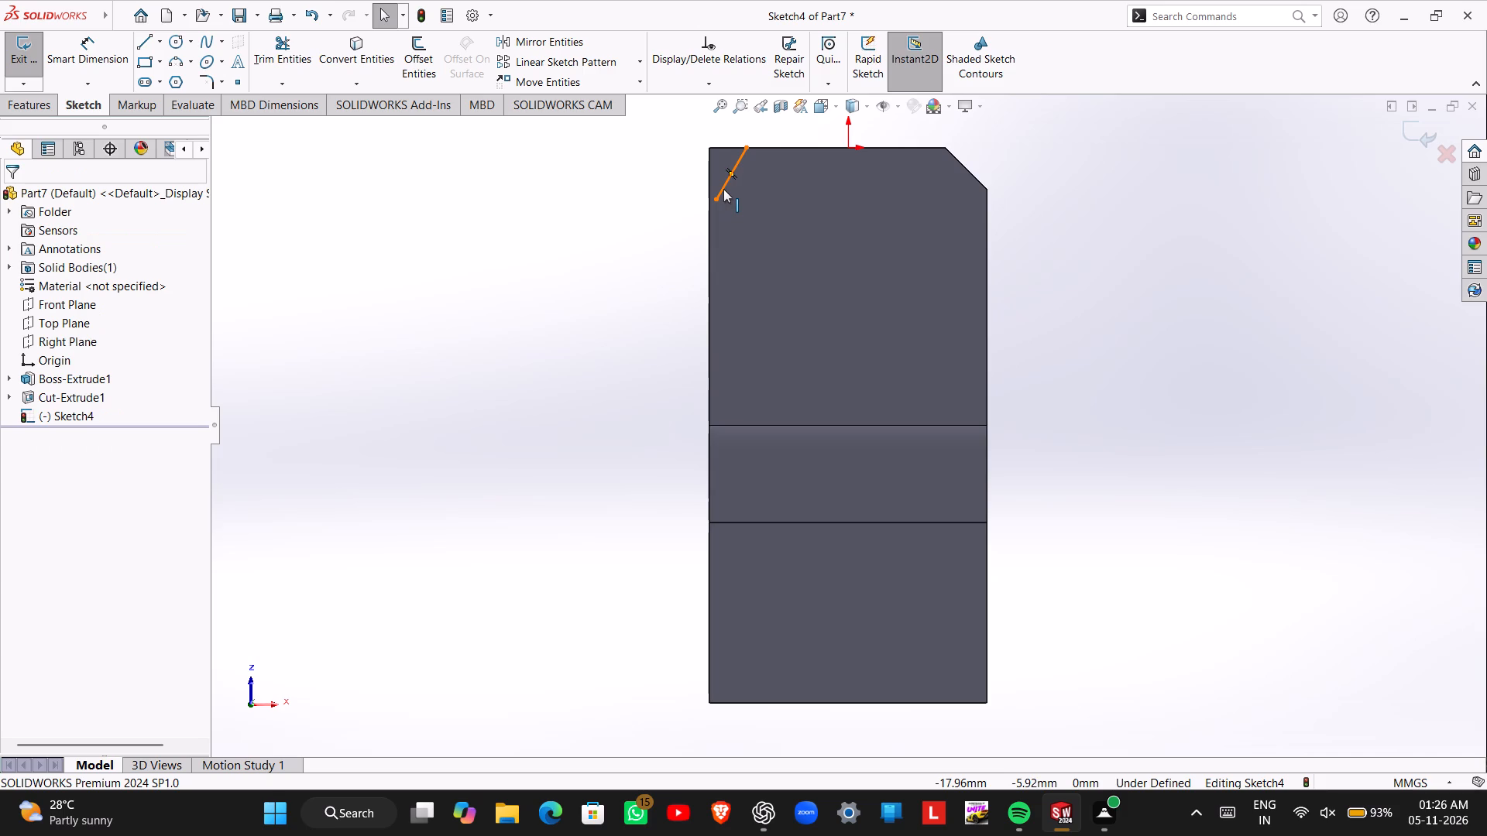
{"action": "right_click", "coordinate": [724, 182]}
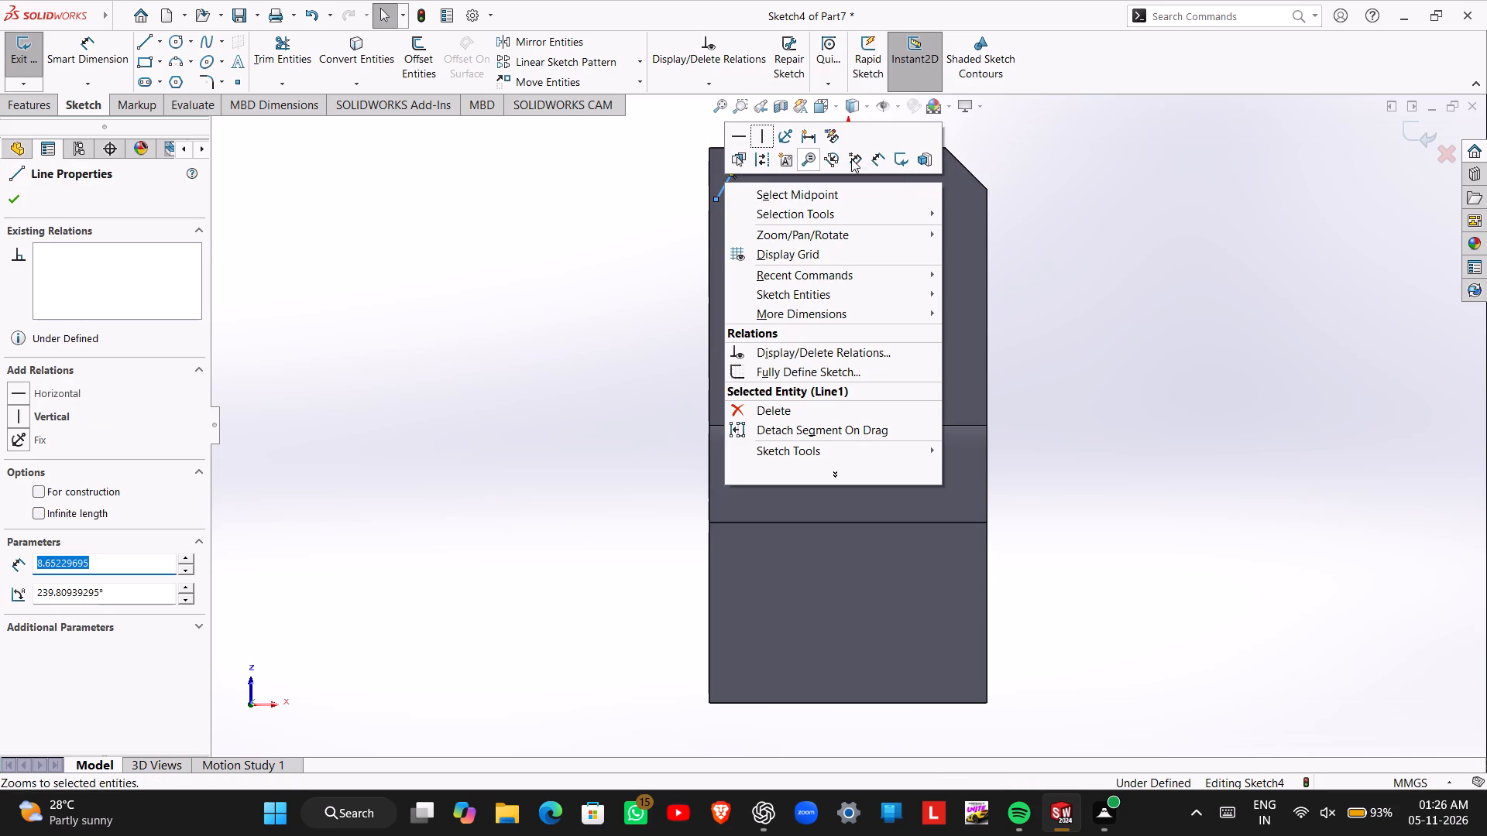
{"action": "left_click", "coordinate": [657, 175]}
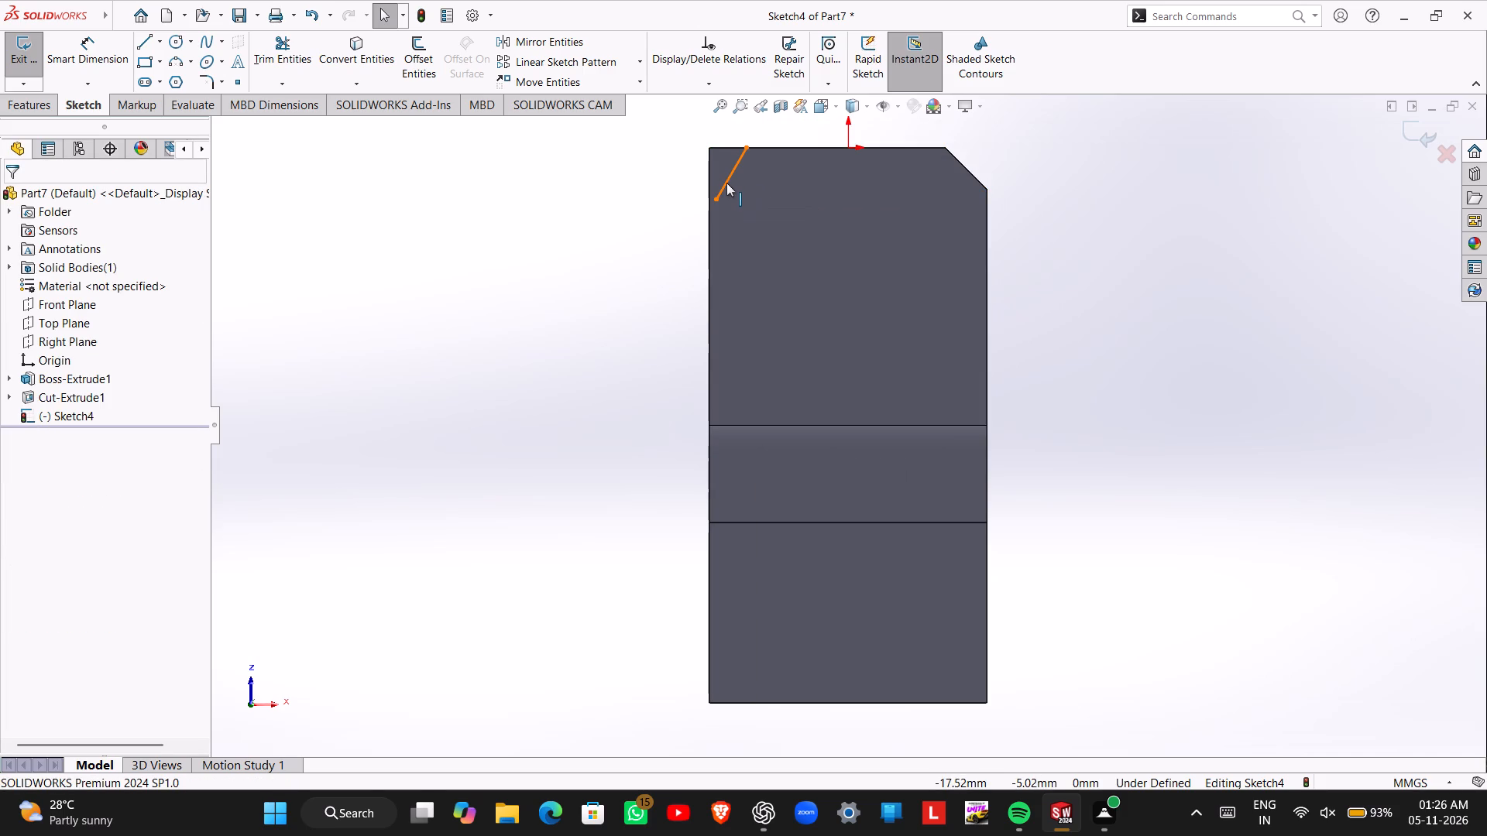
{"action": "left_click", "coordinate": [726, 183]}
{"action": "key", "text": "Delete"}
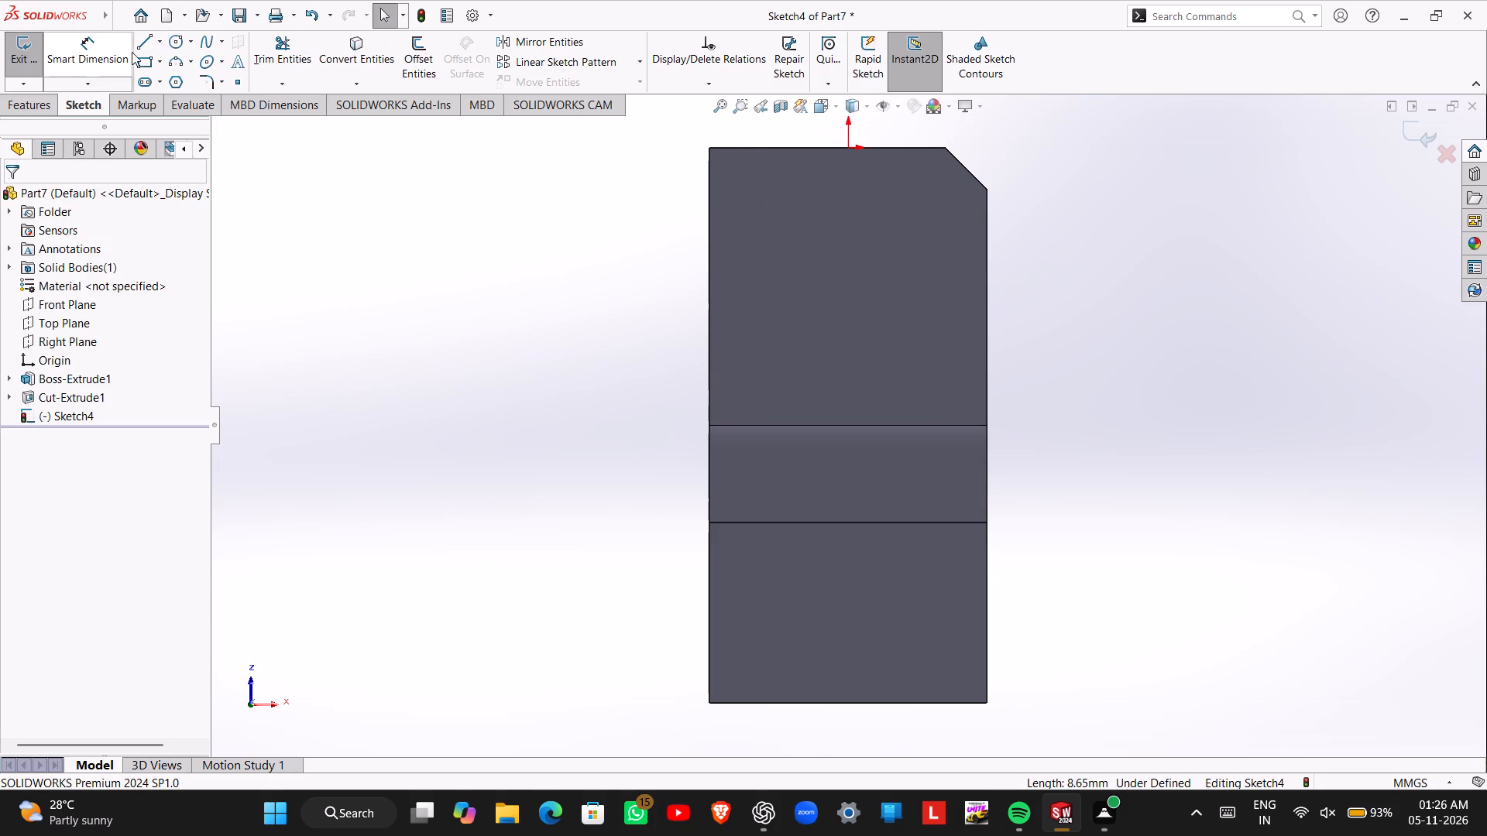
Draw a closed right triangle with legs about 6.4 mm on the face's -X corner, its right angle at the corner vertex.
{"action": "left_click", "coordinate": [144, 38]}
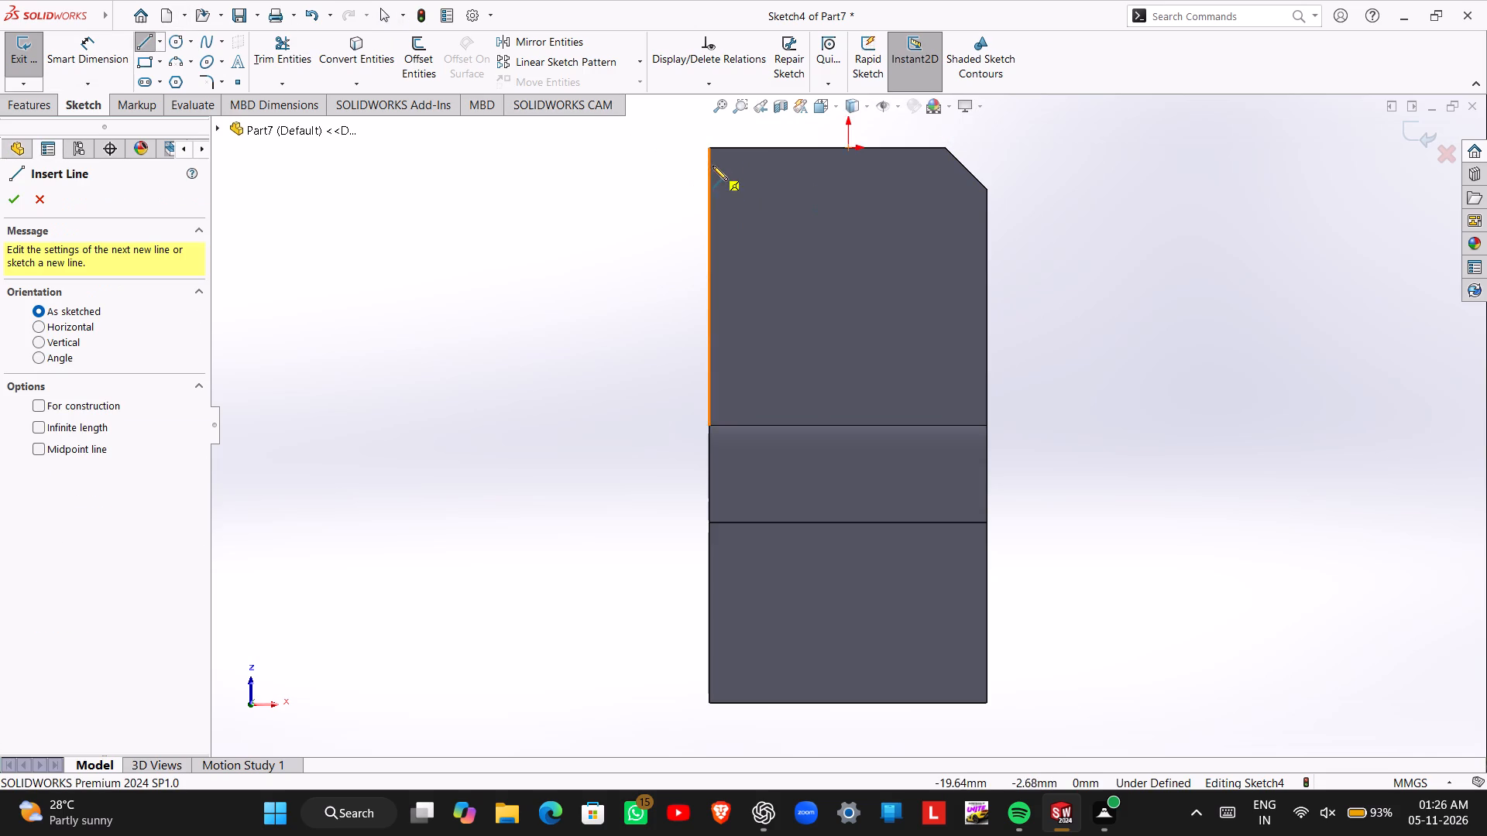
{"action": "left_click", "coordinate": [710, 148]}
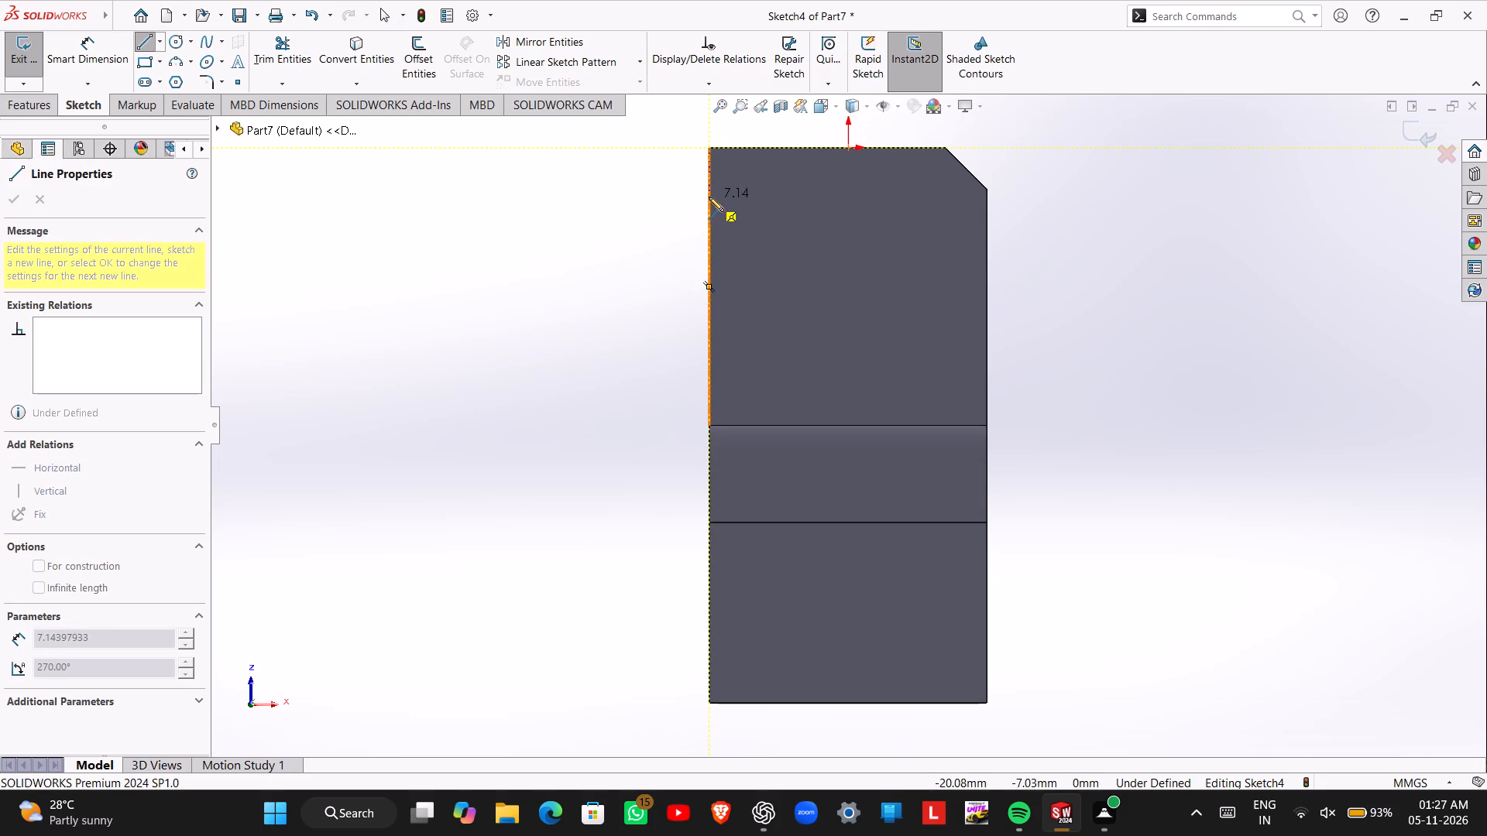
{"action": "left_click", "coordinate": [709, 192]}
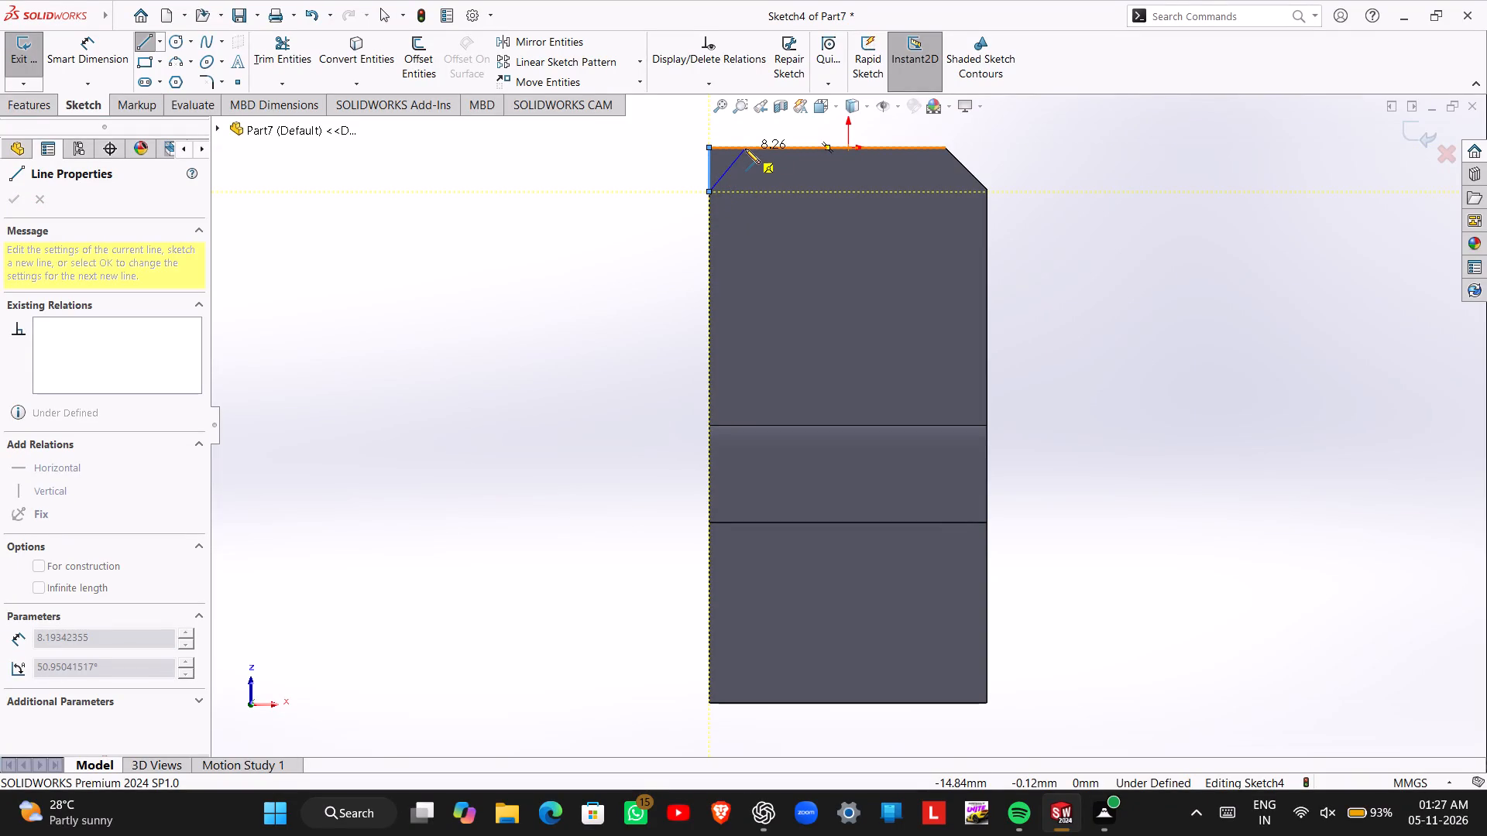
{"action": "left_click", "coordinate": [757, 150]}
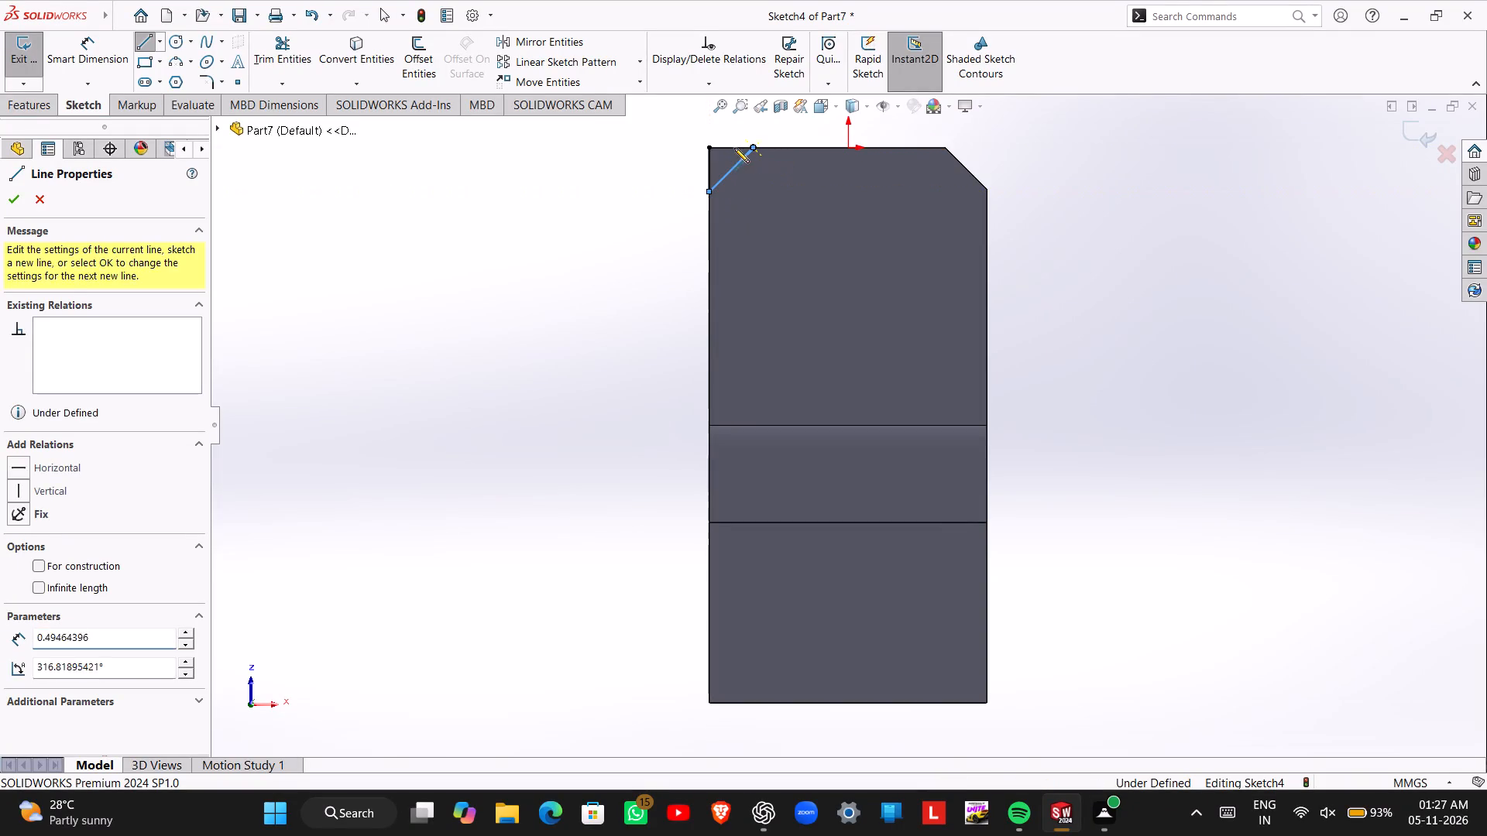
{"action": "left_click", "coordinate": [709, 146]}
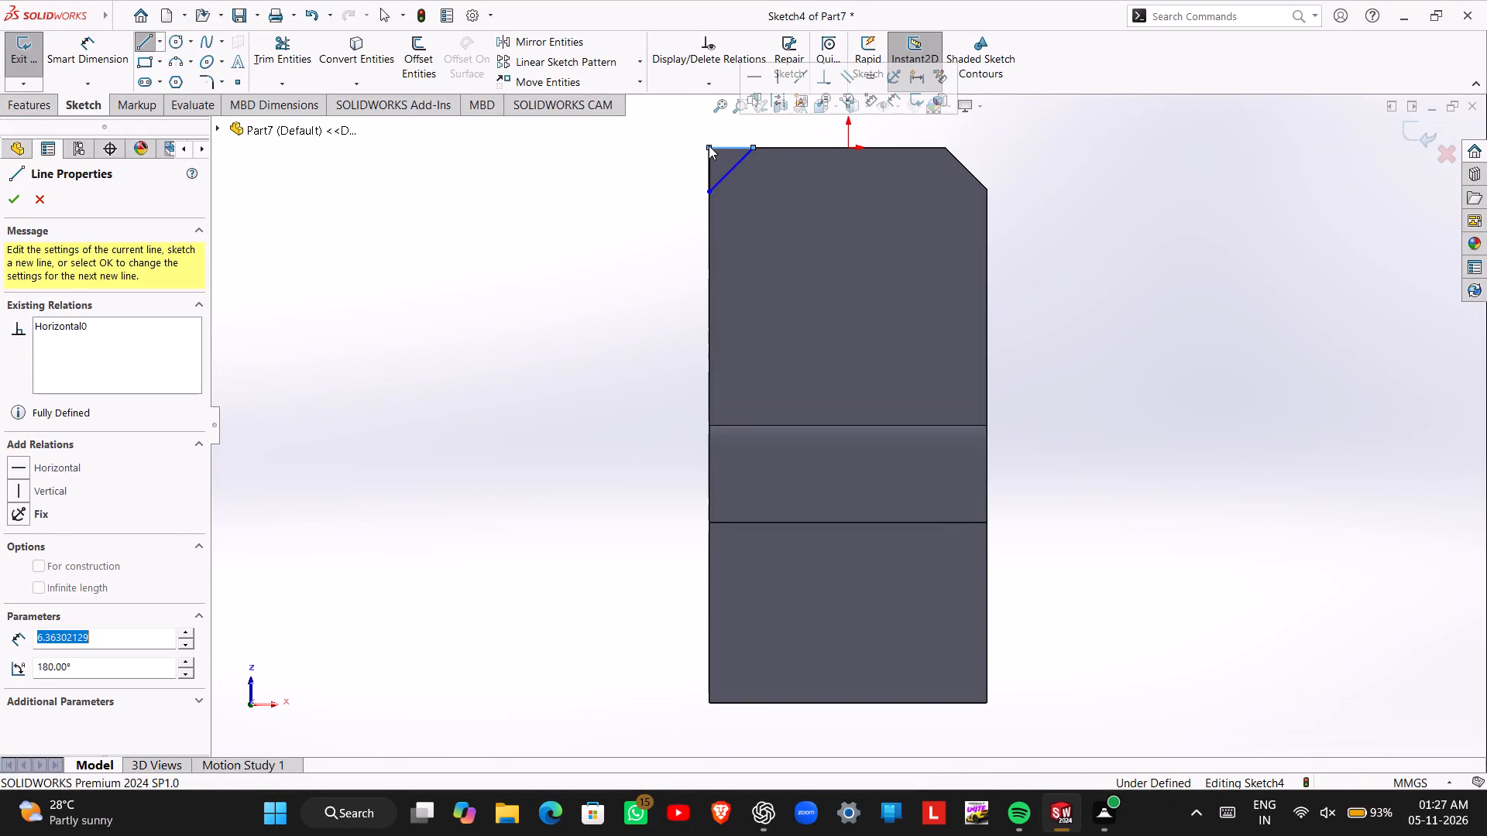
{"action": "key", "text": "Escape"}
Dimension both legs of the triangle on the -X corner to 6 mm each.
{"action": "right_click_drag", "start_coordinate": [658, 274], "coordinate": [651, 154]}
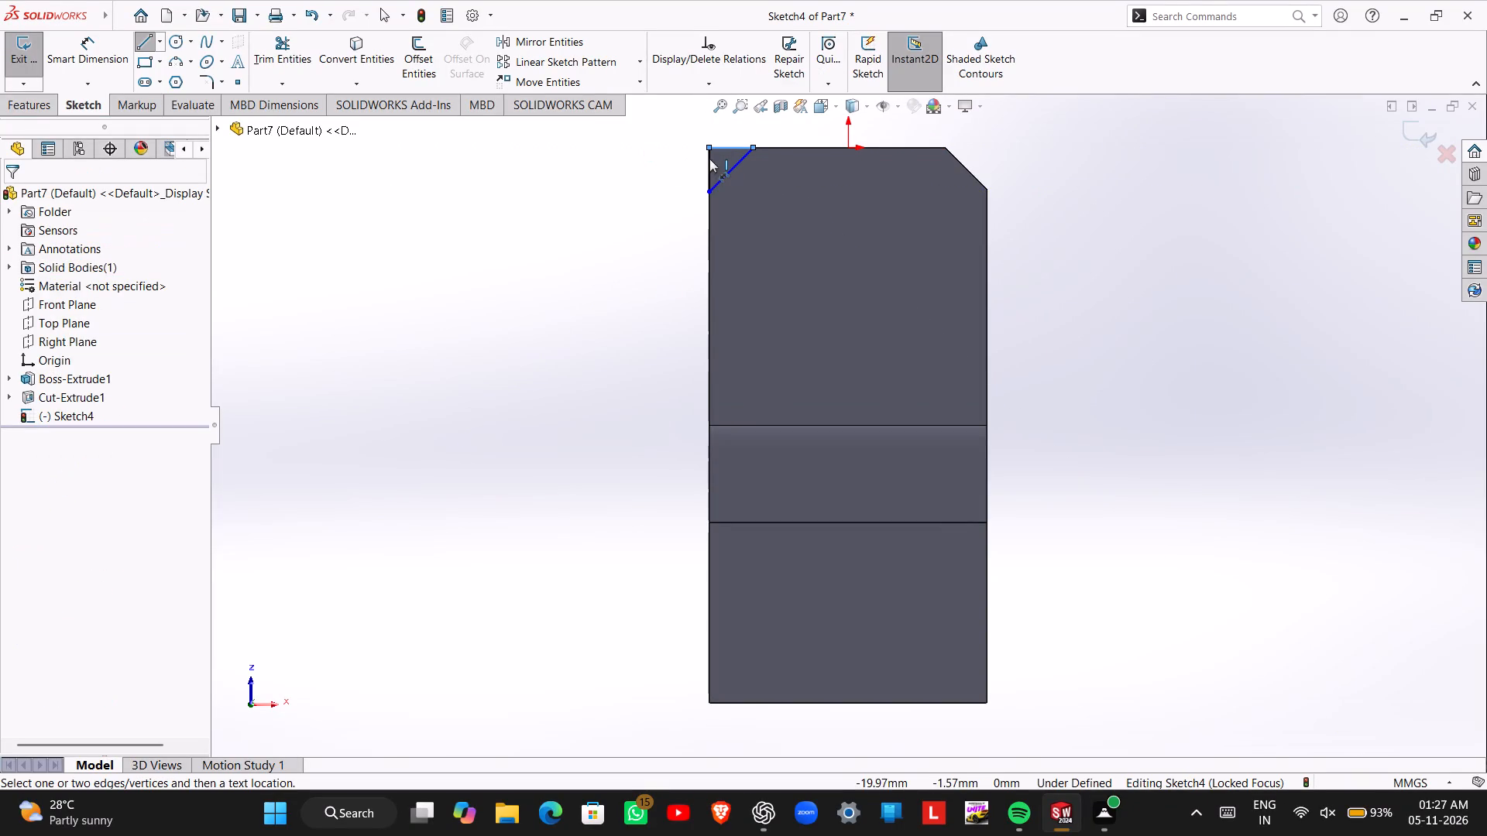
{"action": "left_click", "coordinate": [705, 159]}
{"action": "left_click", "coordinate": [675, 159]}
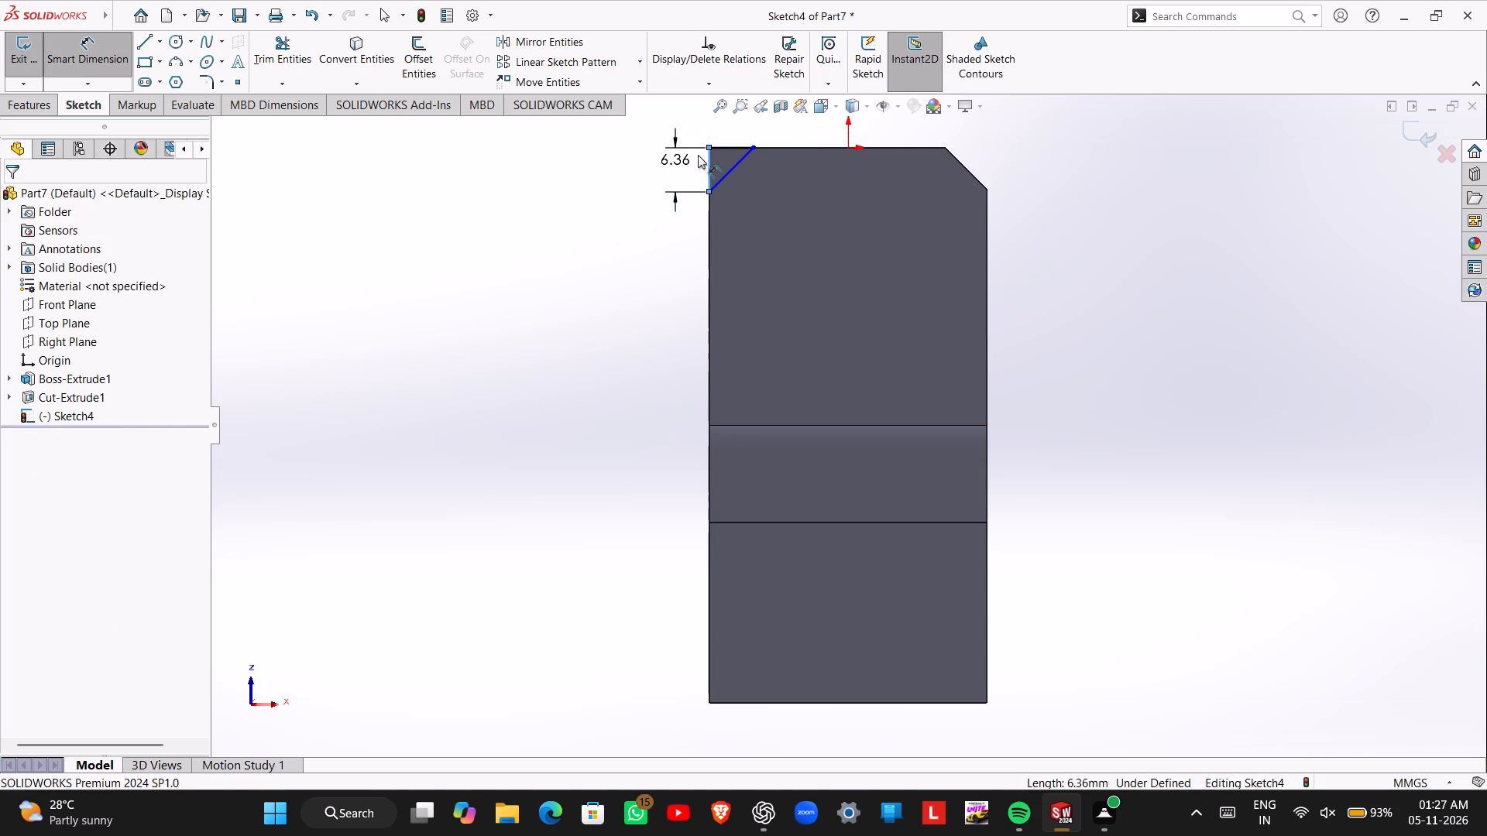
{"action": "key", "text": "6"}
{"action": "key", "text": "Return"}
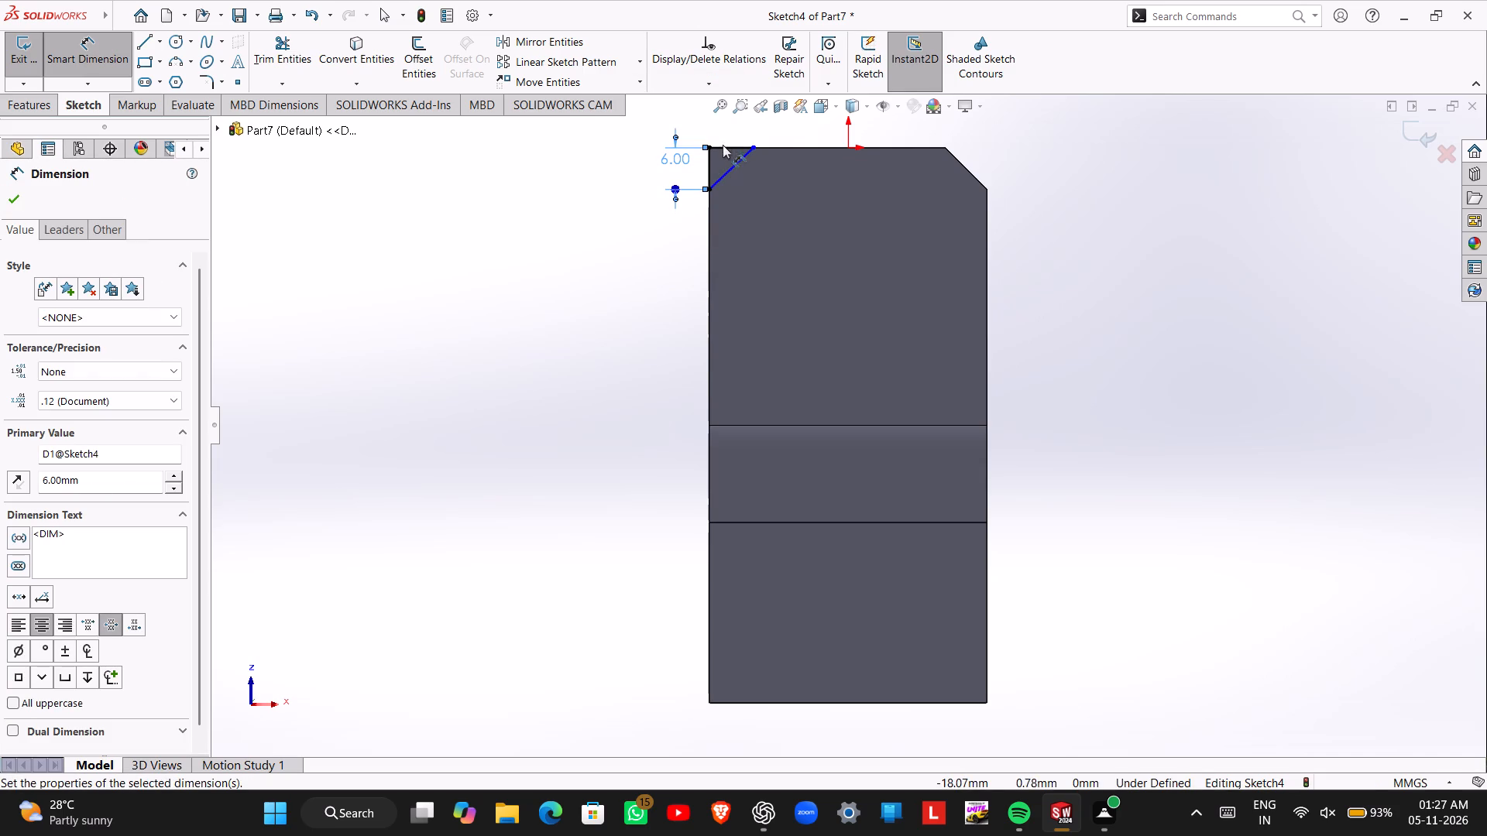
{"action": "left_click", "coordinate": [723, 145]}
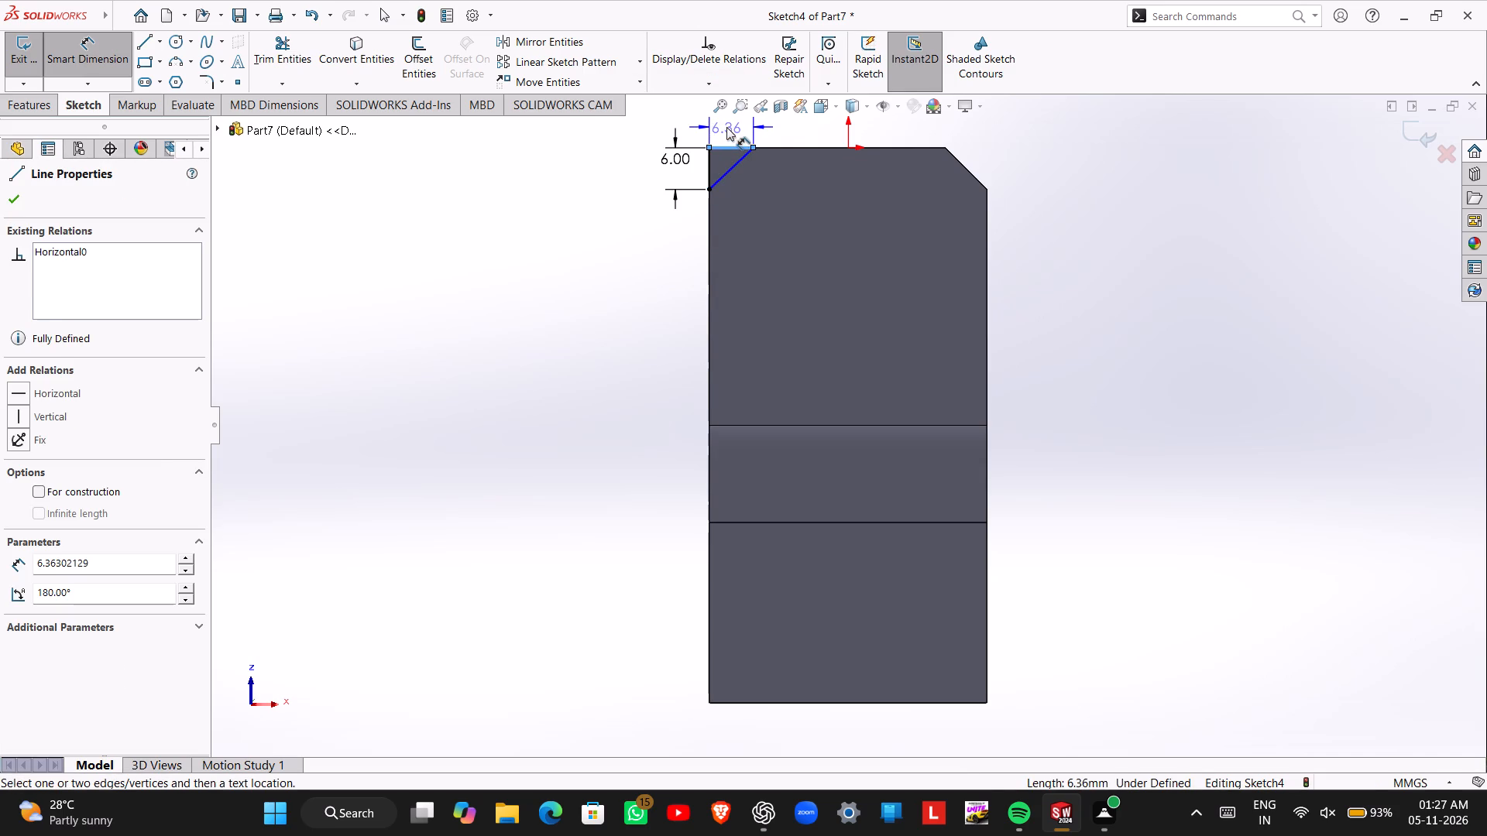
{"action": "left_click", "coordinate": [726, 127]}
{"action": "key", "text": "6"}
{"action": "key", "text": "Return"}
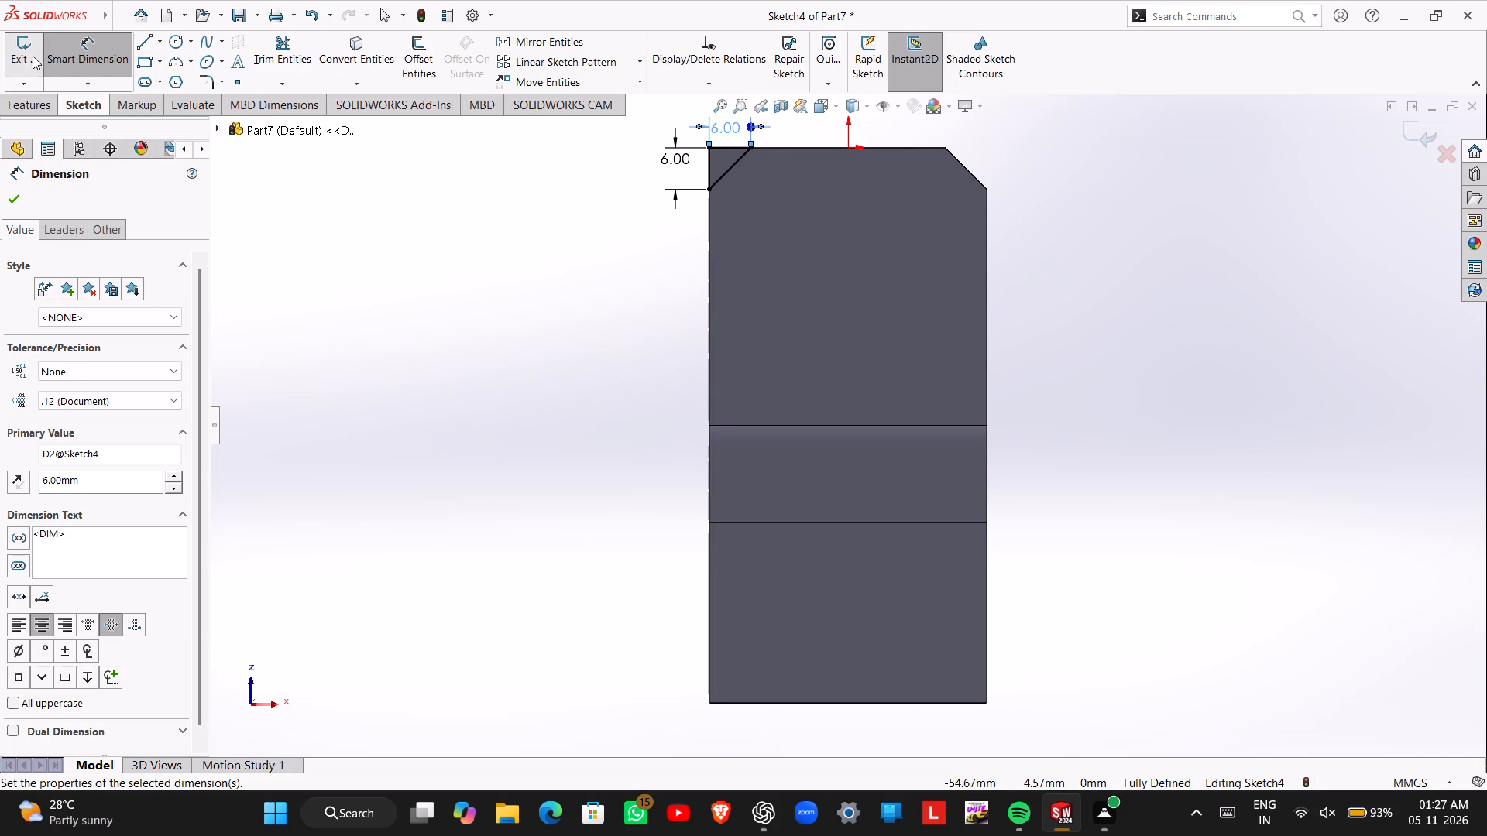
Cut the -X corner triangle through all with an Extruded Cut.
{"action": "left_click", "coordinate": [33, 56]}
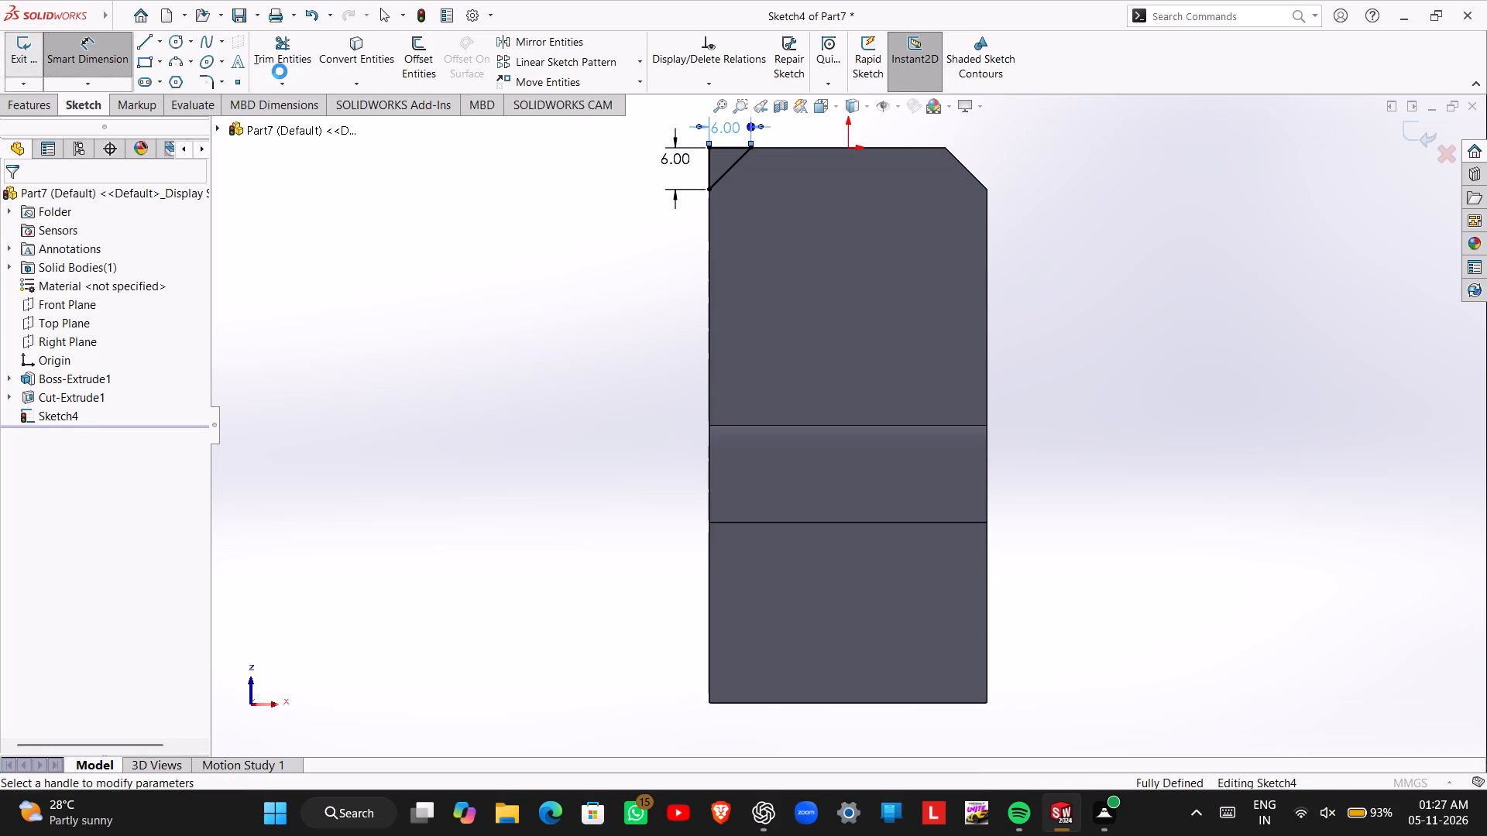
{"action": "left_click", "coordinate": [36, 107]}
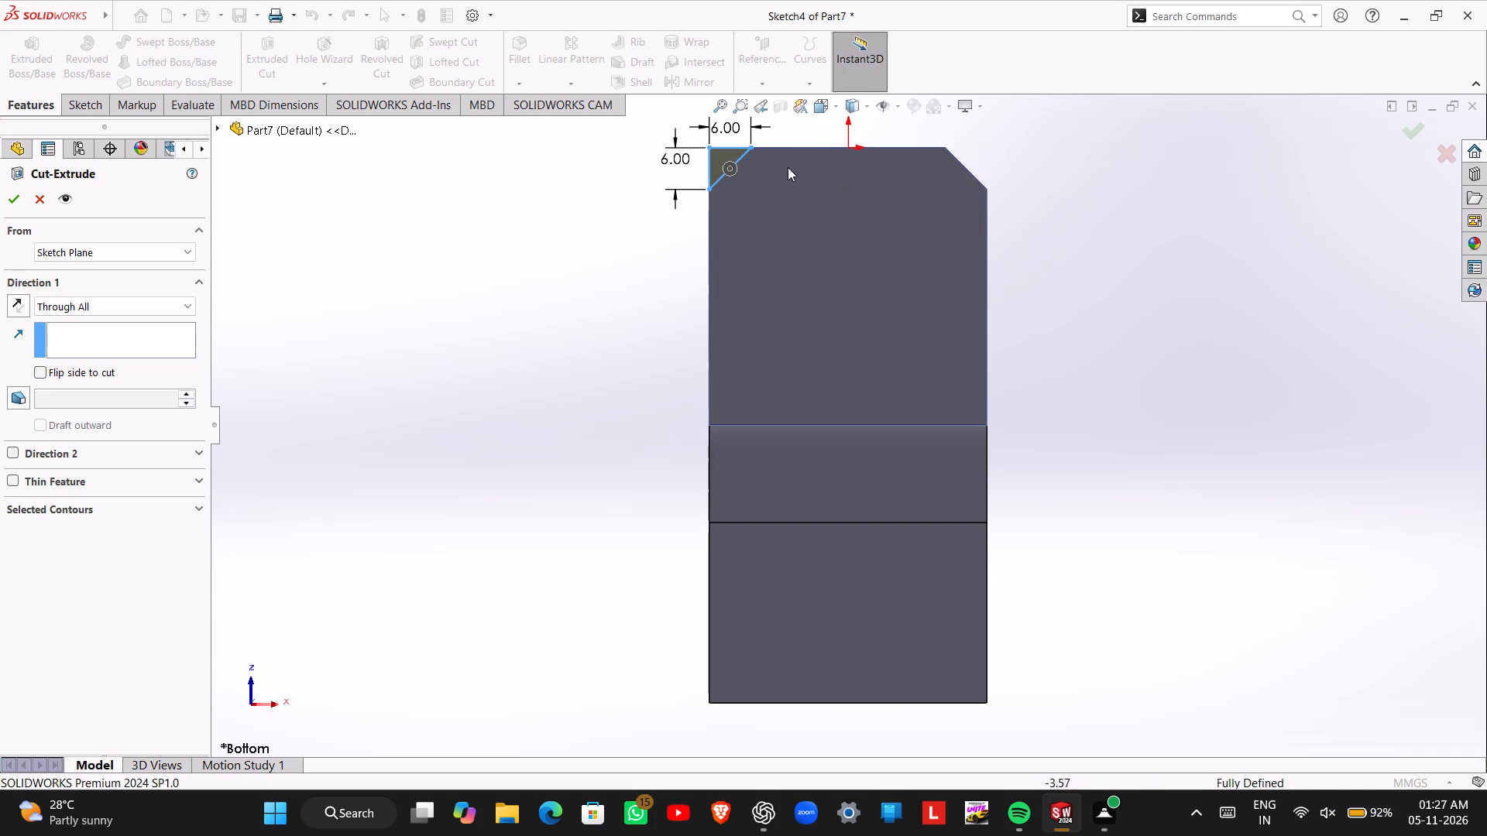
{"action": "middle_click_drag", "start_coordinate": [875, 214], "coordinate": [842, 335]}
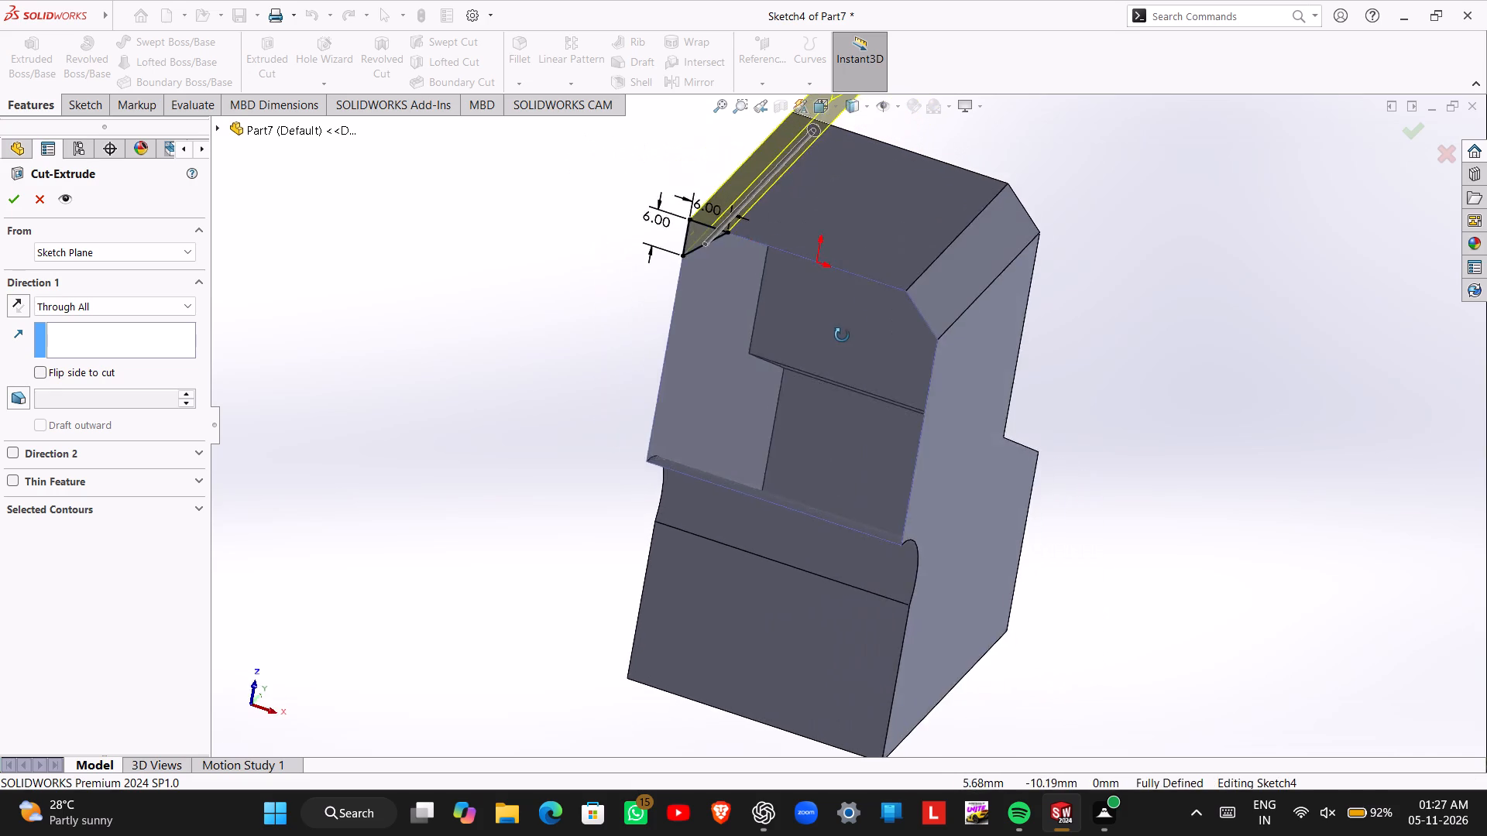
{"action": "middle_click_drag", "start_coordinate": [842, 335], "coordinate": [896, 321]}
{"action": "left_click", "coordinate": [9, 200]}
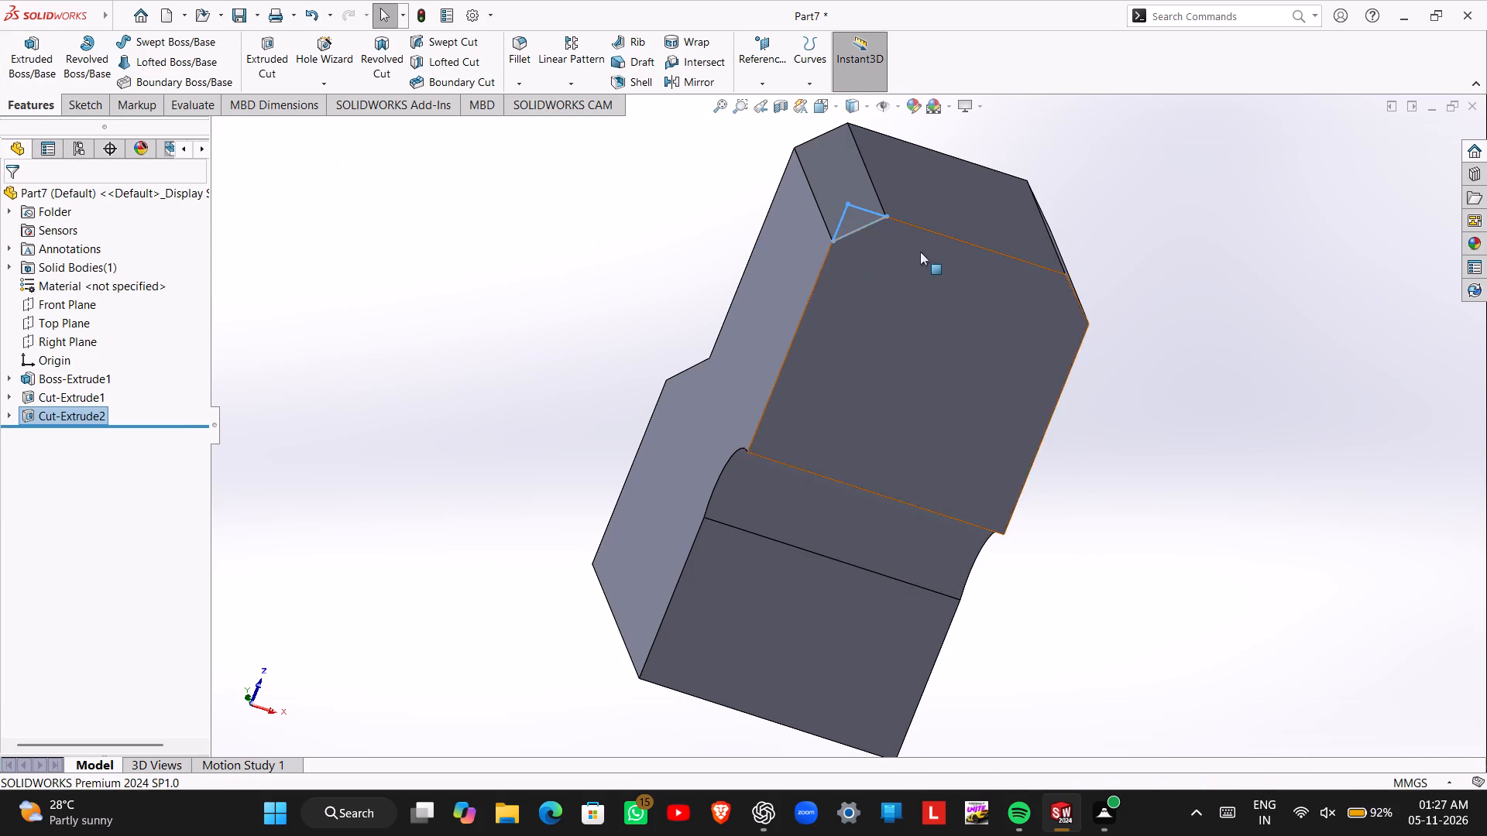
Sketch two circles on the lower step's face: radius about 6.4 mm above the origin and about 5.8 mm over the raised block.
{"action": "middle_click_drag", "start_coordinate": [1016, 243], "coordinate": [824, 355]}
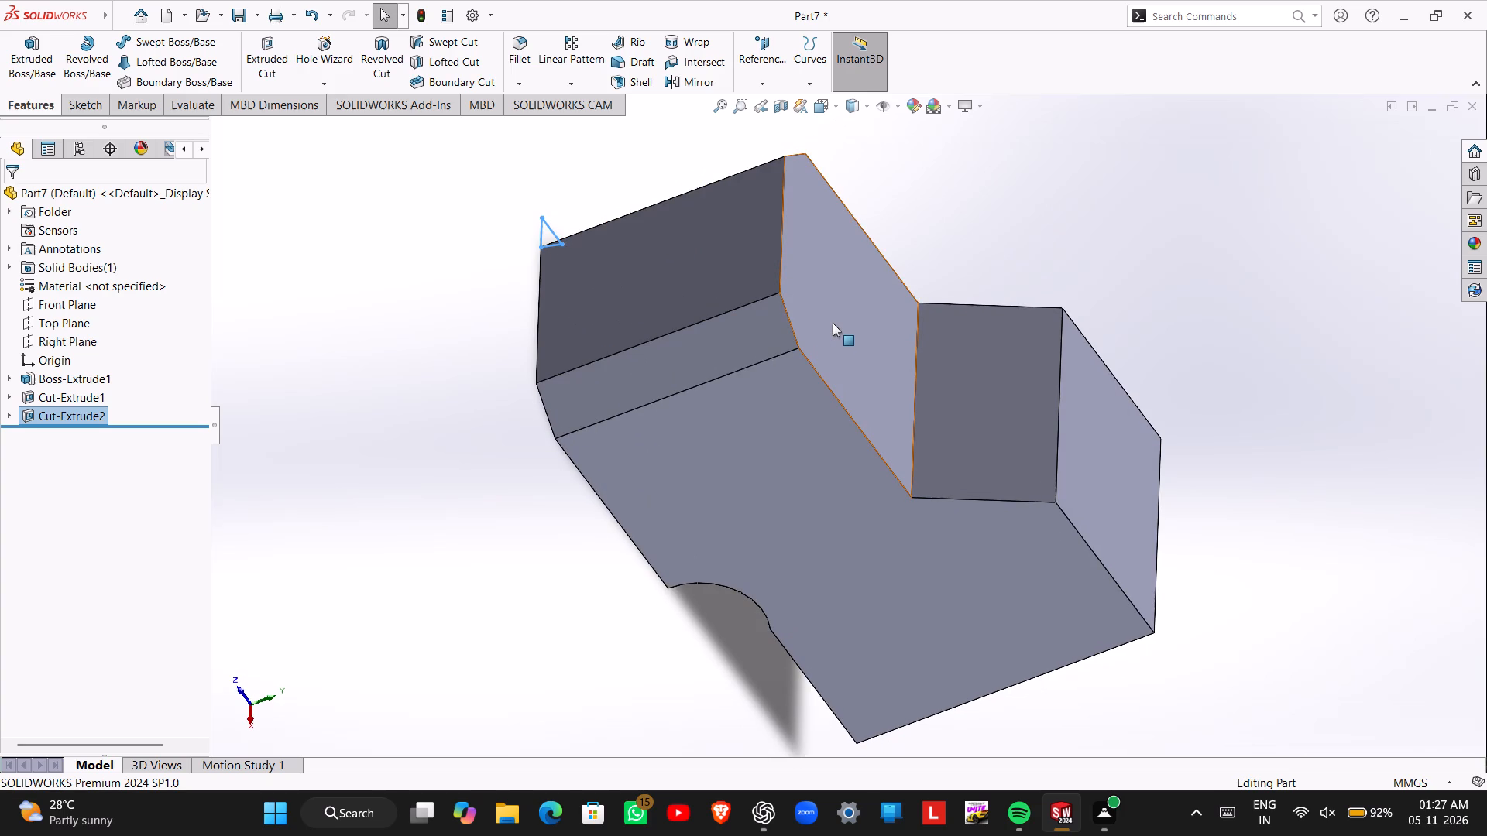
{"action": "left_click", "coordinate": [833, 323]}
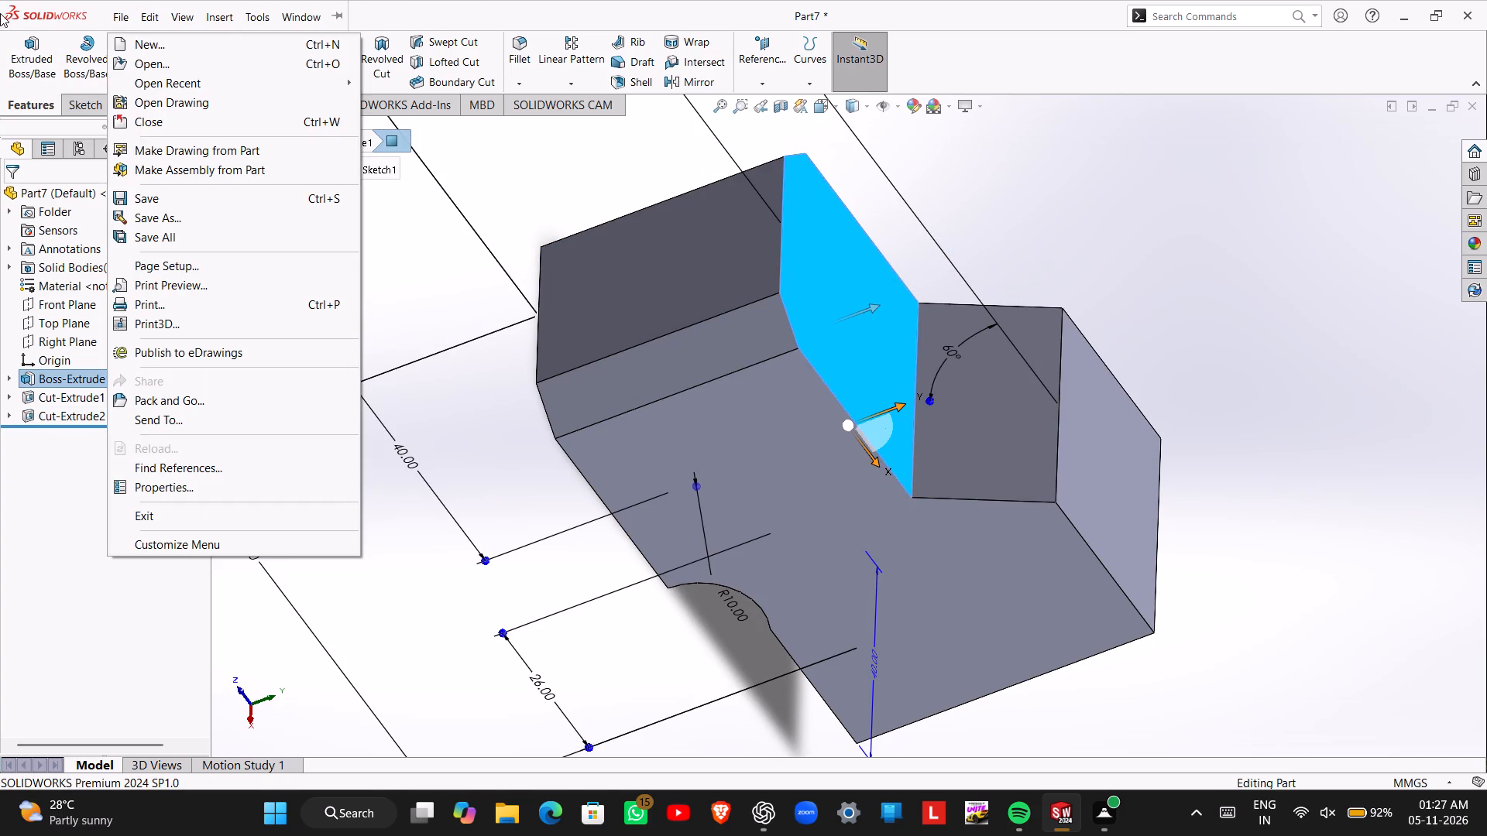
{"action": "right_click", "coordinate": [828, 303]}
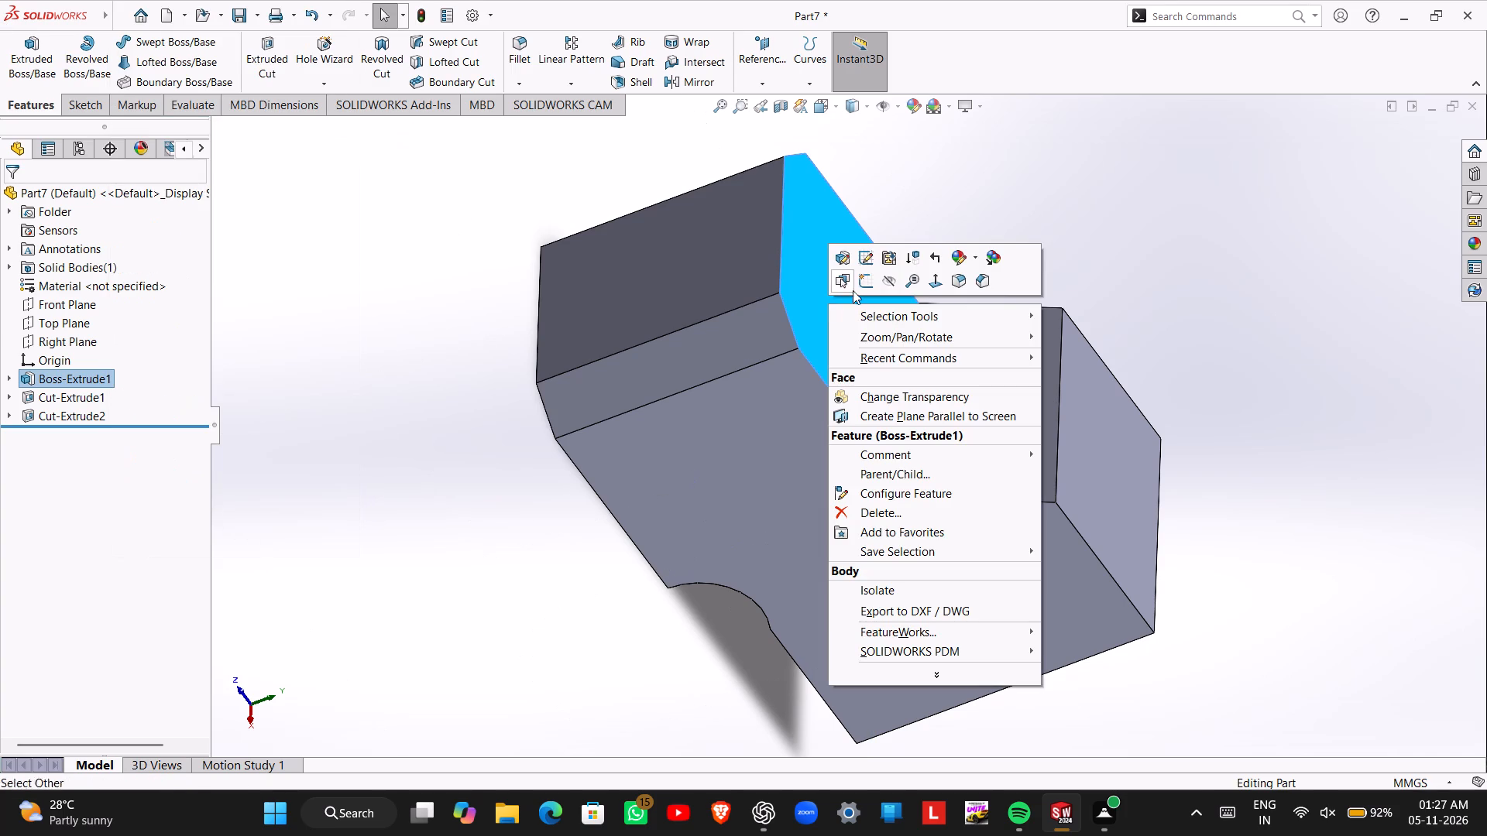
{"action": "left_click", "coordinate": [867, 282]}
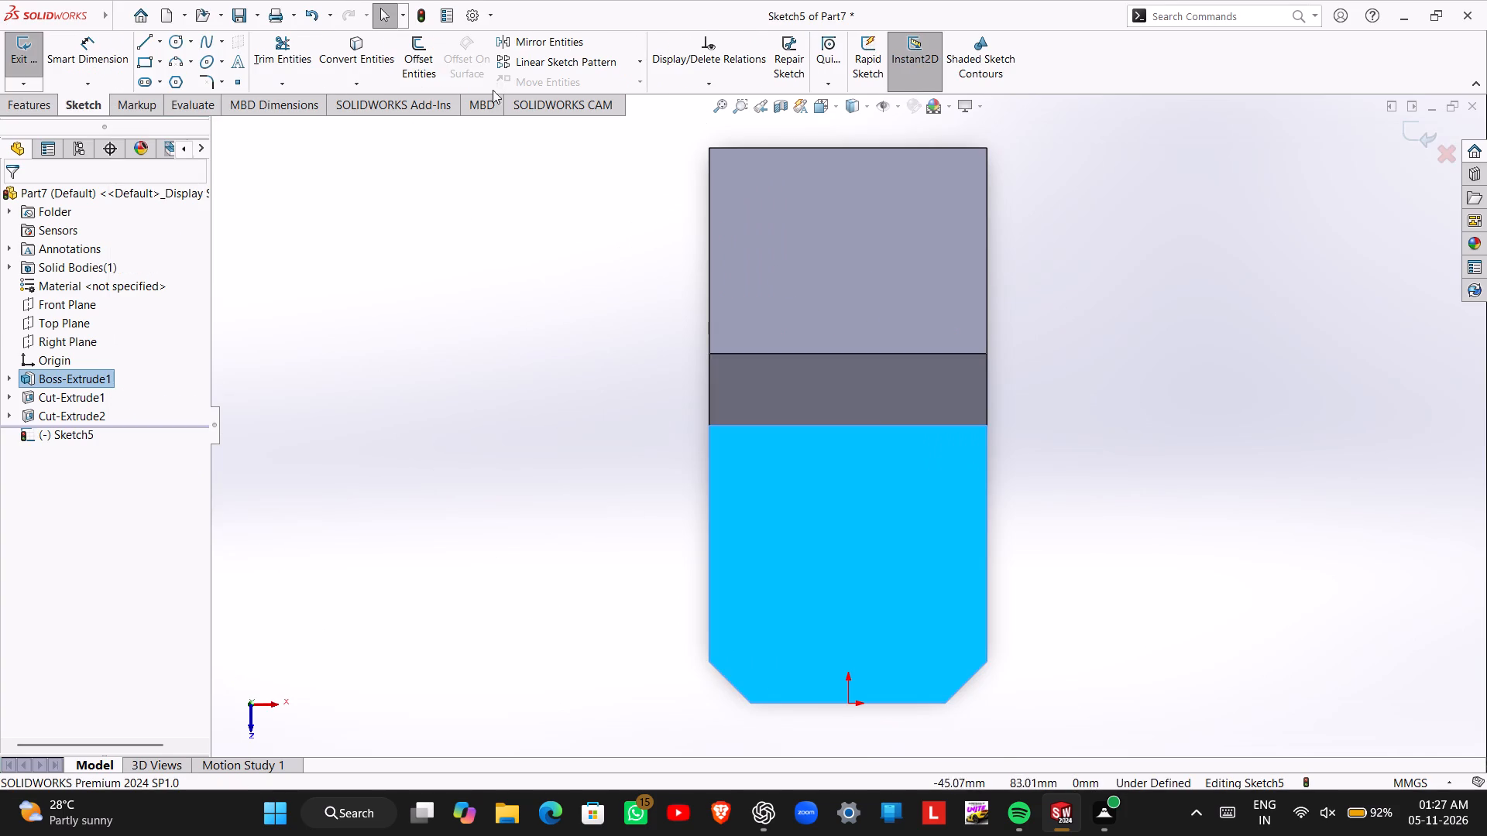
{"action": "left_click", "coordinate": [170, 44]}
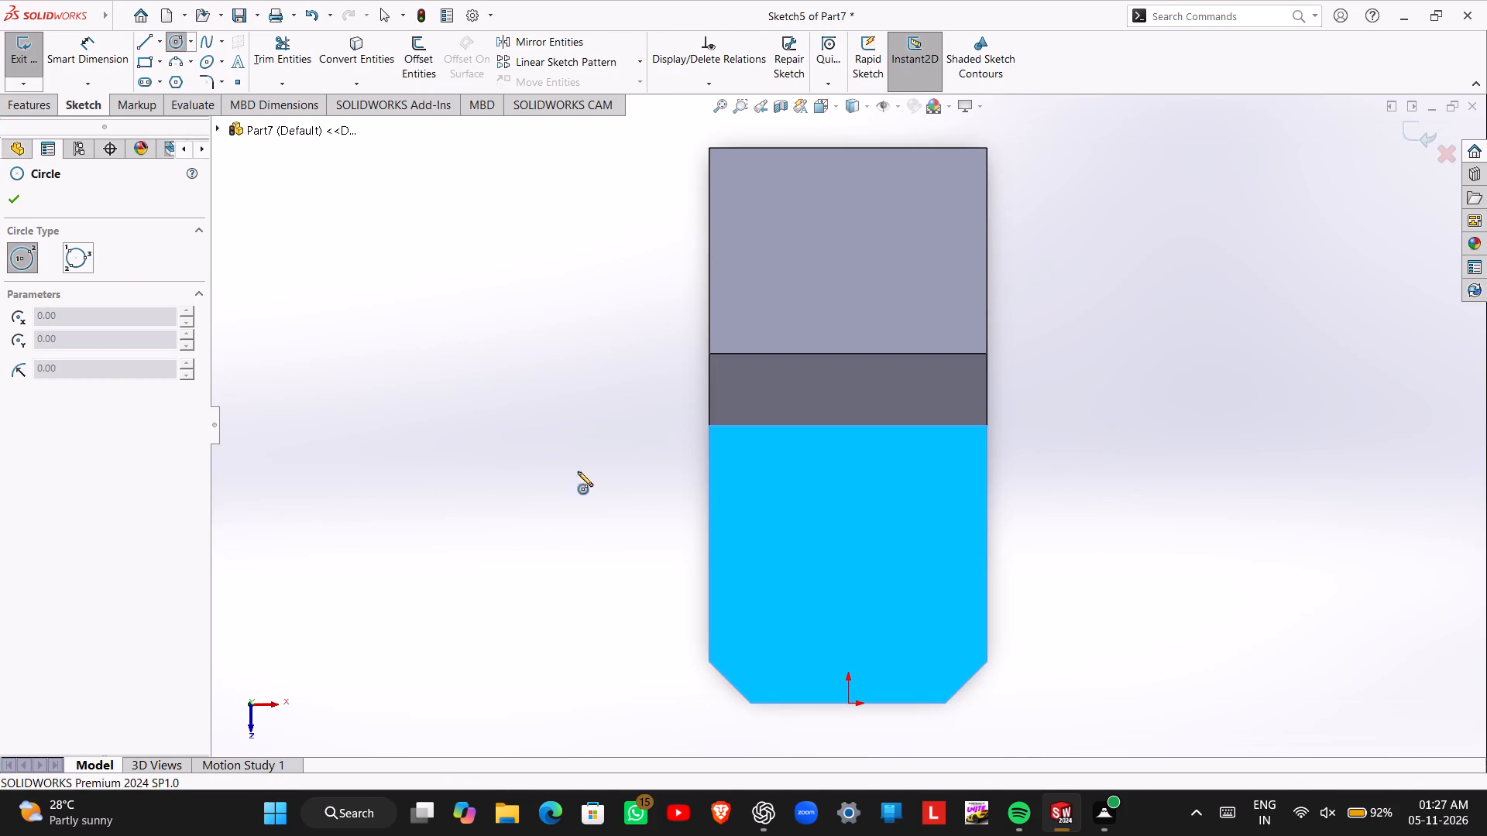
{"action": "left_click", "coordinate": [847, 570]}
{"action": "left_click", "coordinate": [840, 527]}
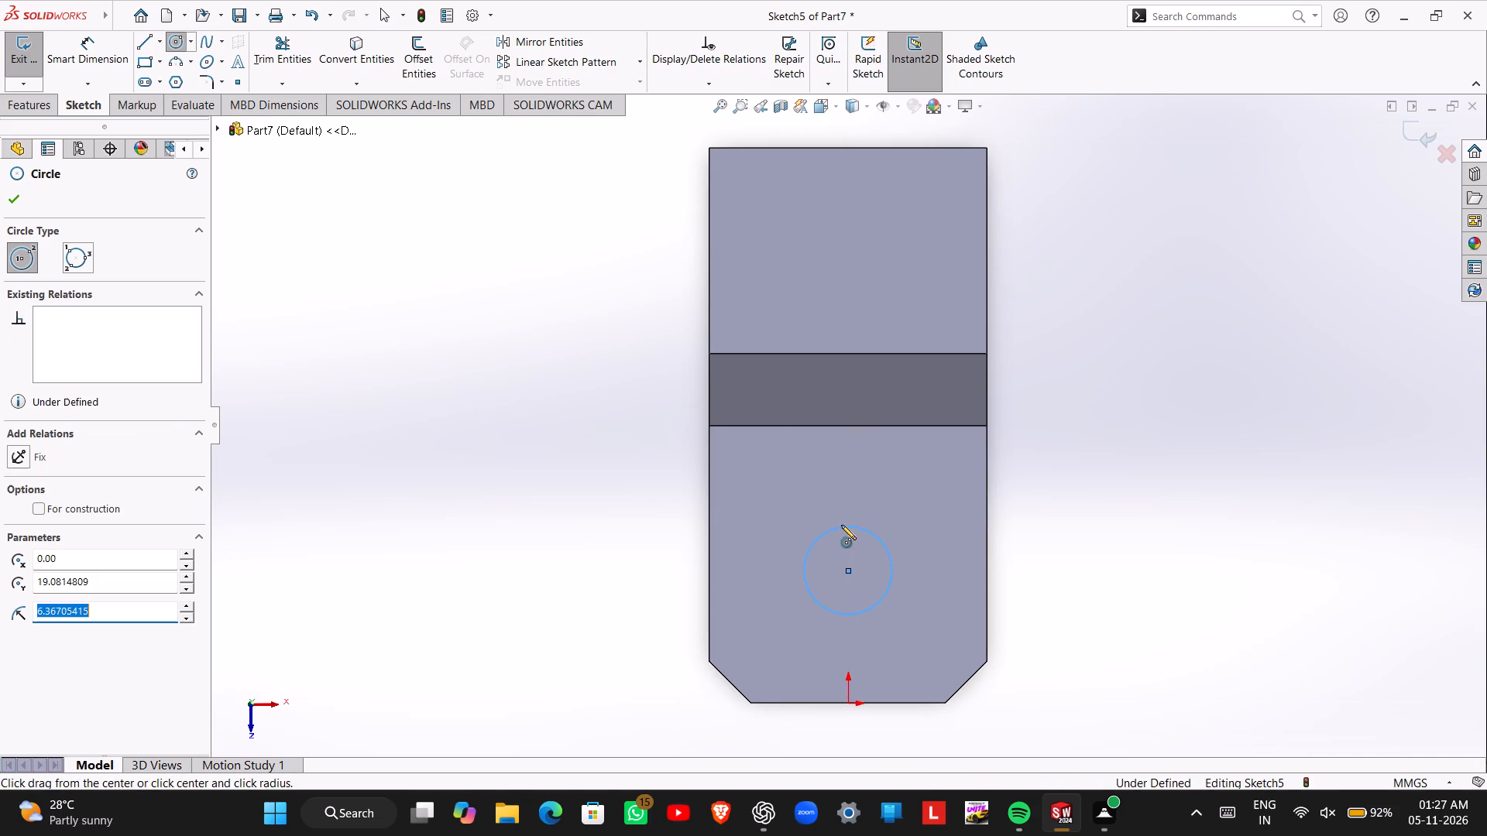
{"action": "left_click", "coordinate": [840, 264]}
{"action": "left_click", "coordinate": [844, 224]}
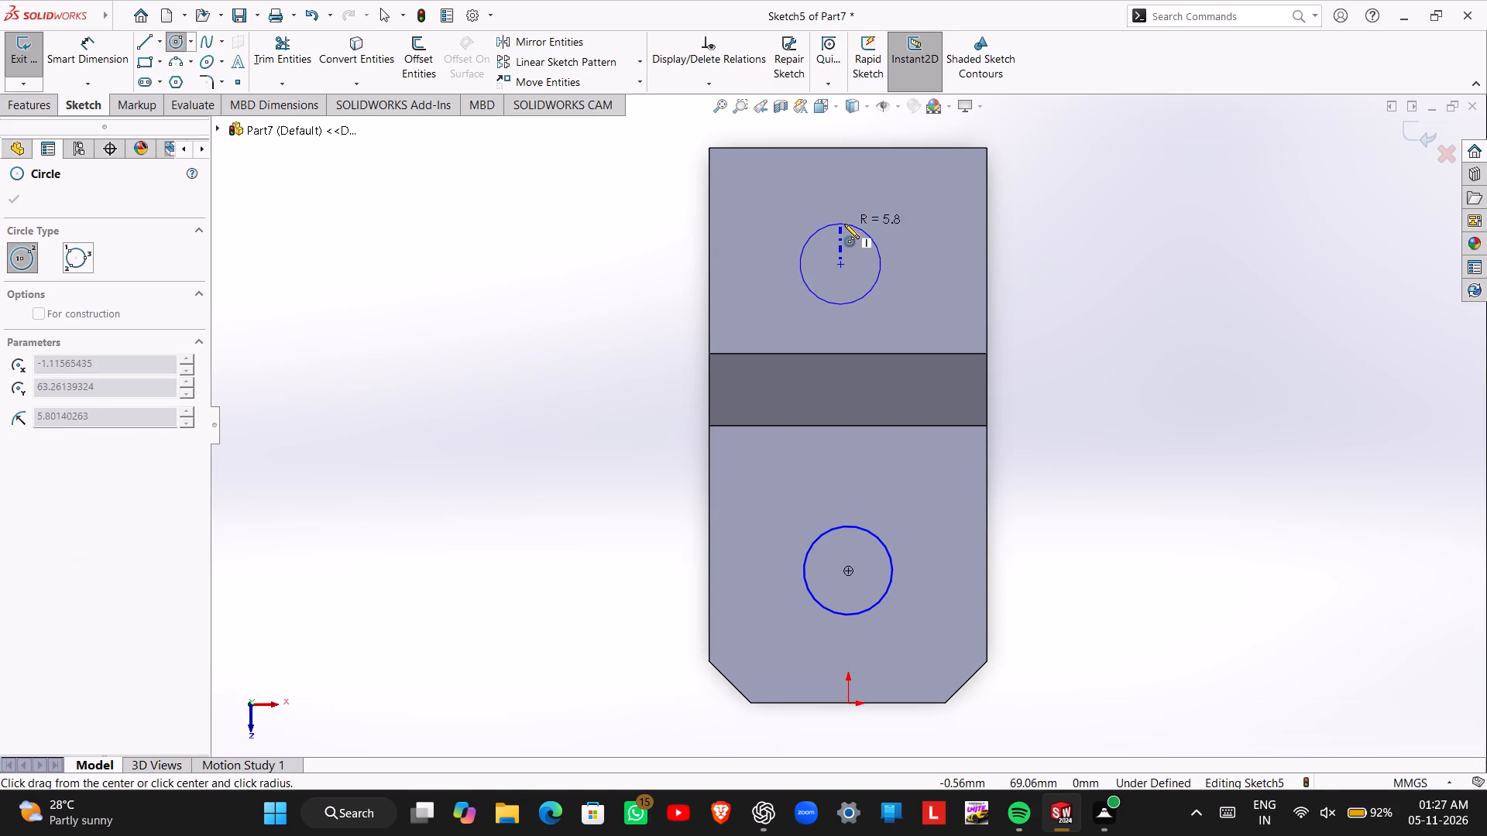
{"action": "key", "text": "Escape"}
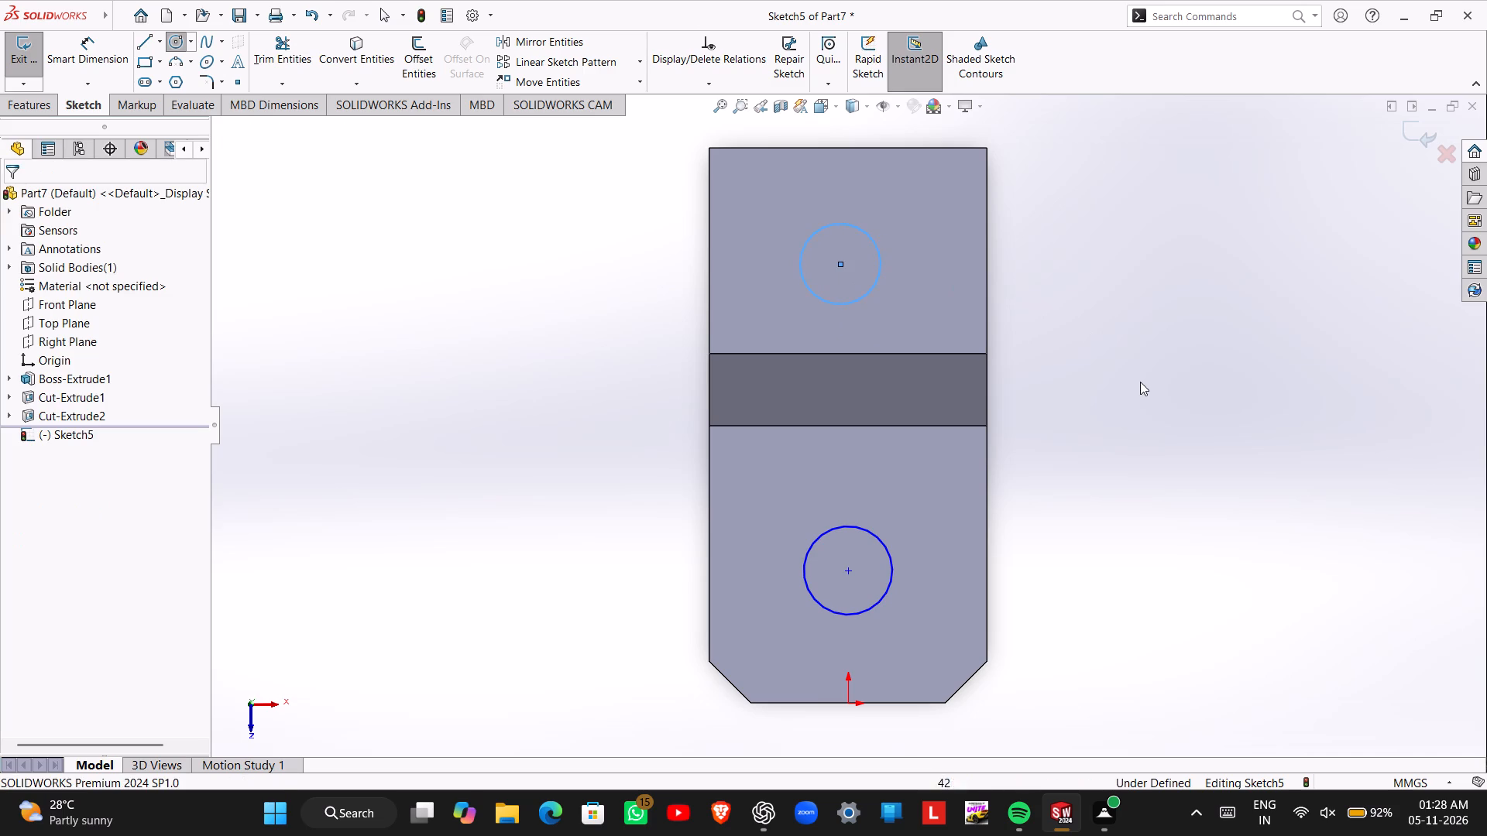
Dimension the lengthwise distance between the two circle centres to 45 mm.
{"action": "right_click_drag", "start_coordinate": [1140, 381], "coordinate": [1160, 271]}
{"action": "left_click", "coordinate": [838, 261]}
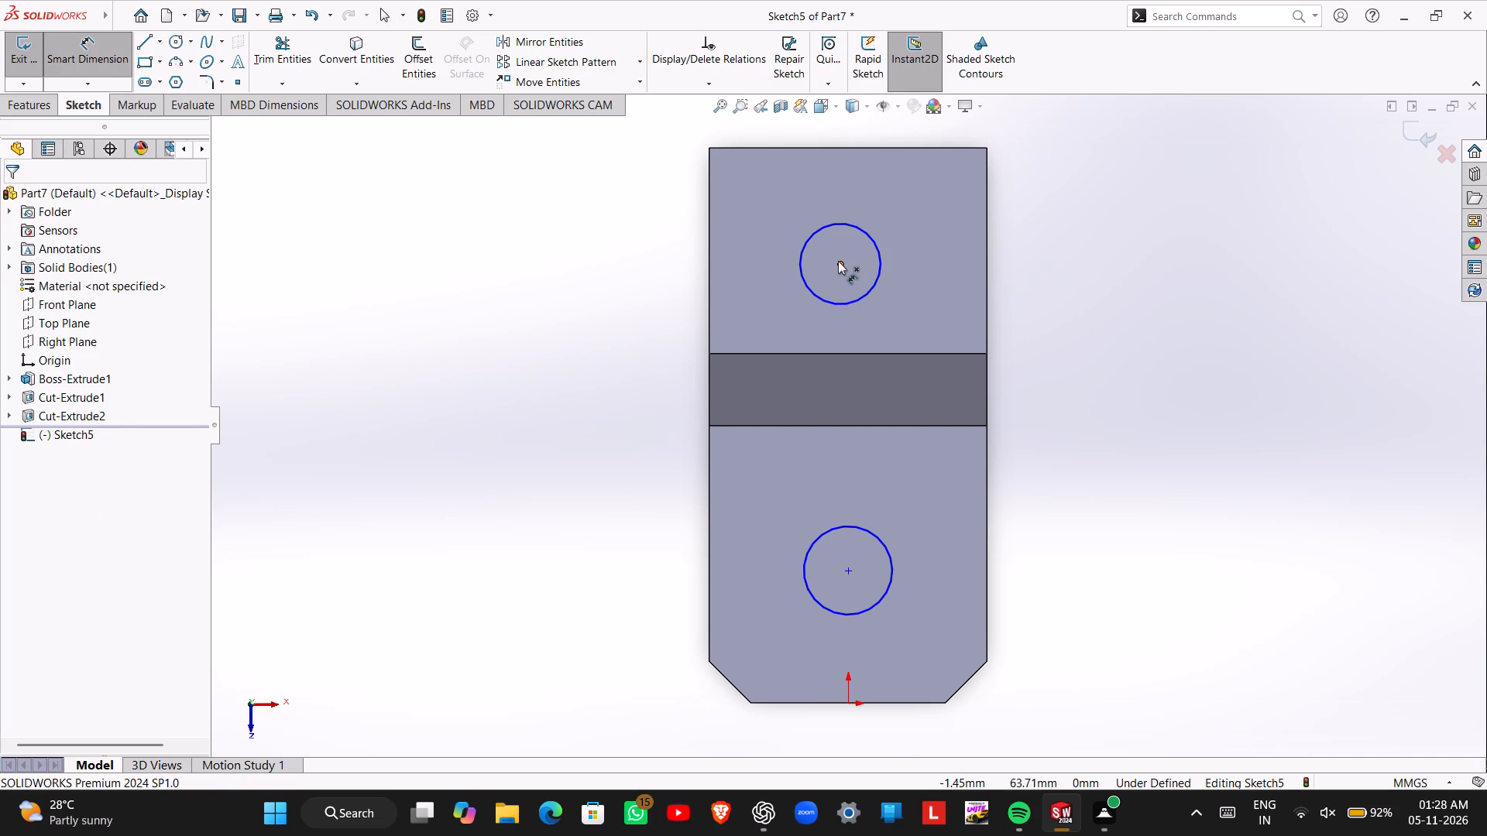
{"action": "left_click", "coordinate": [847, 569]}
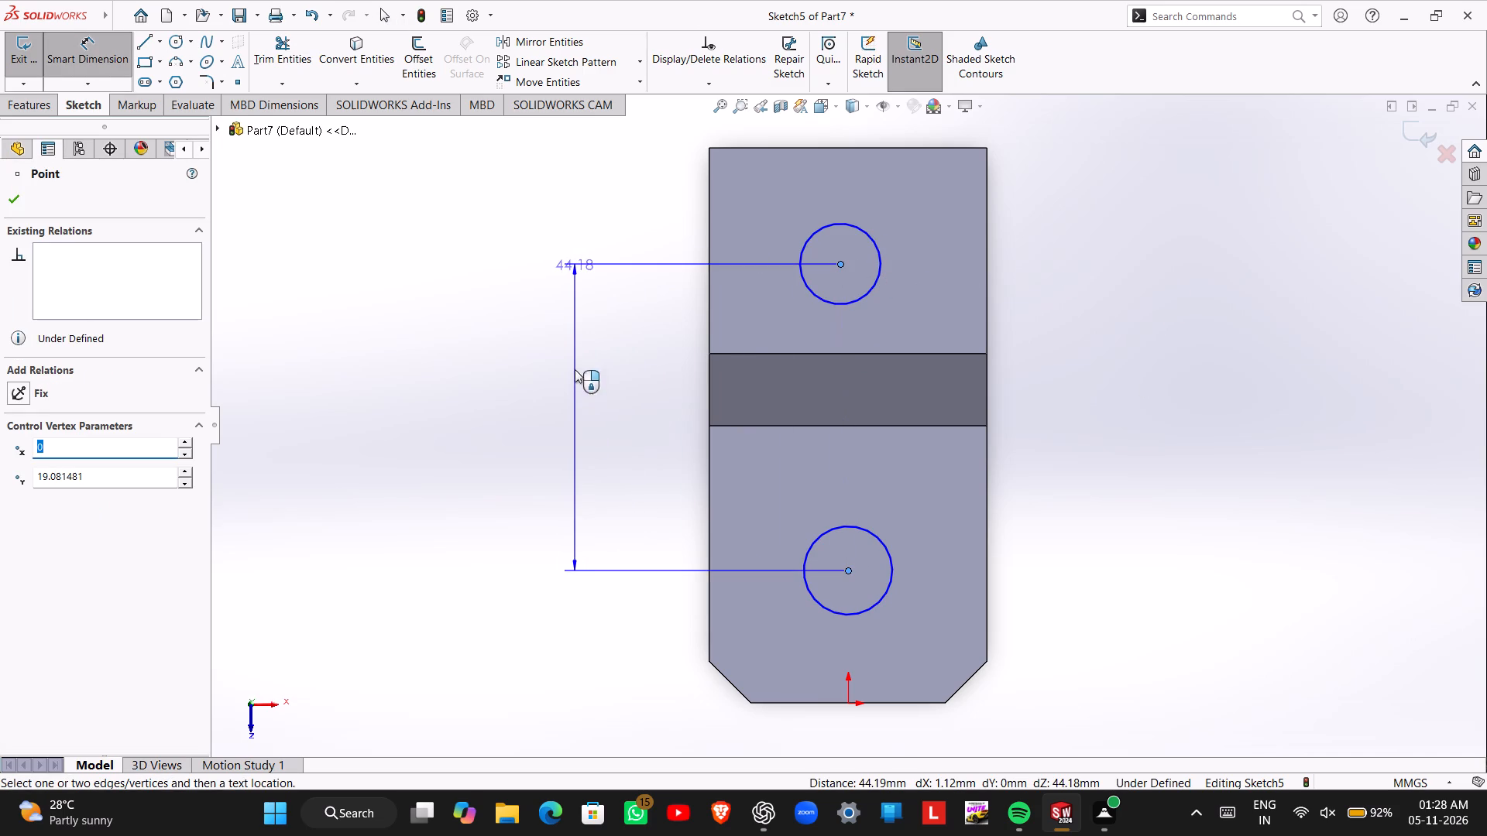
{"action": "left_click", "coordinate": [567, 334]}
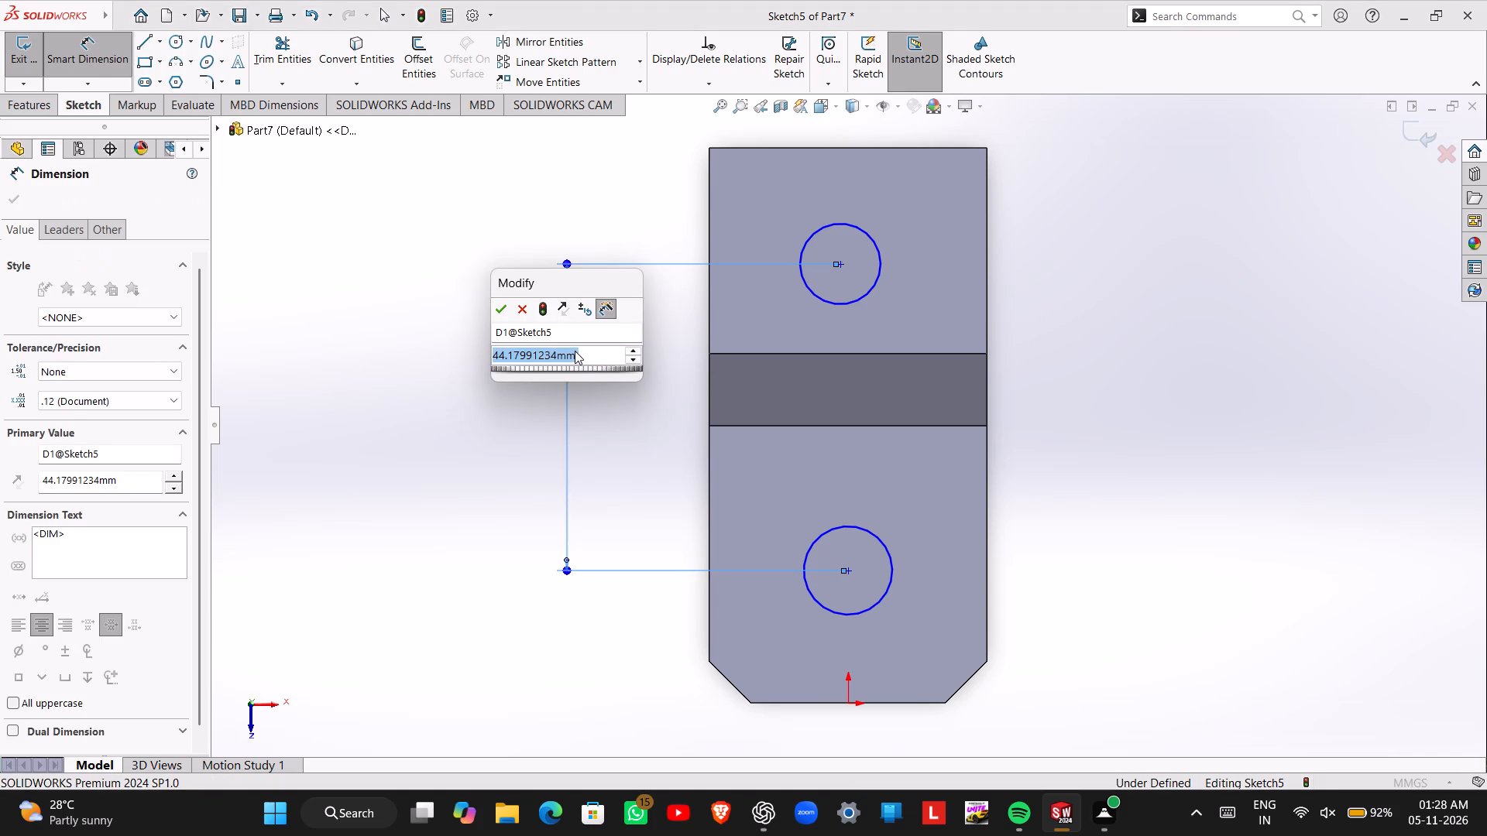
{"action": "type", "text": "45"}
{"action": "key", "text": "Return"}
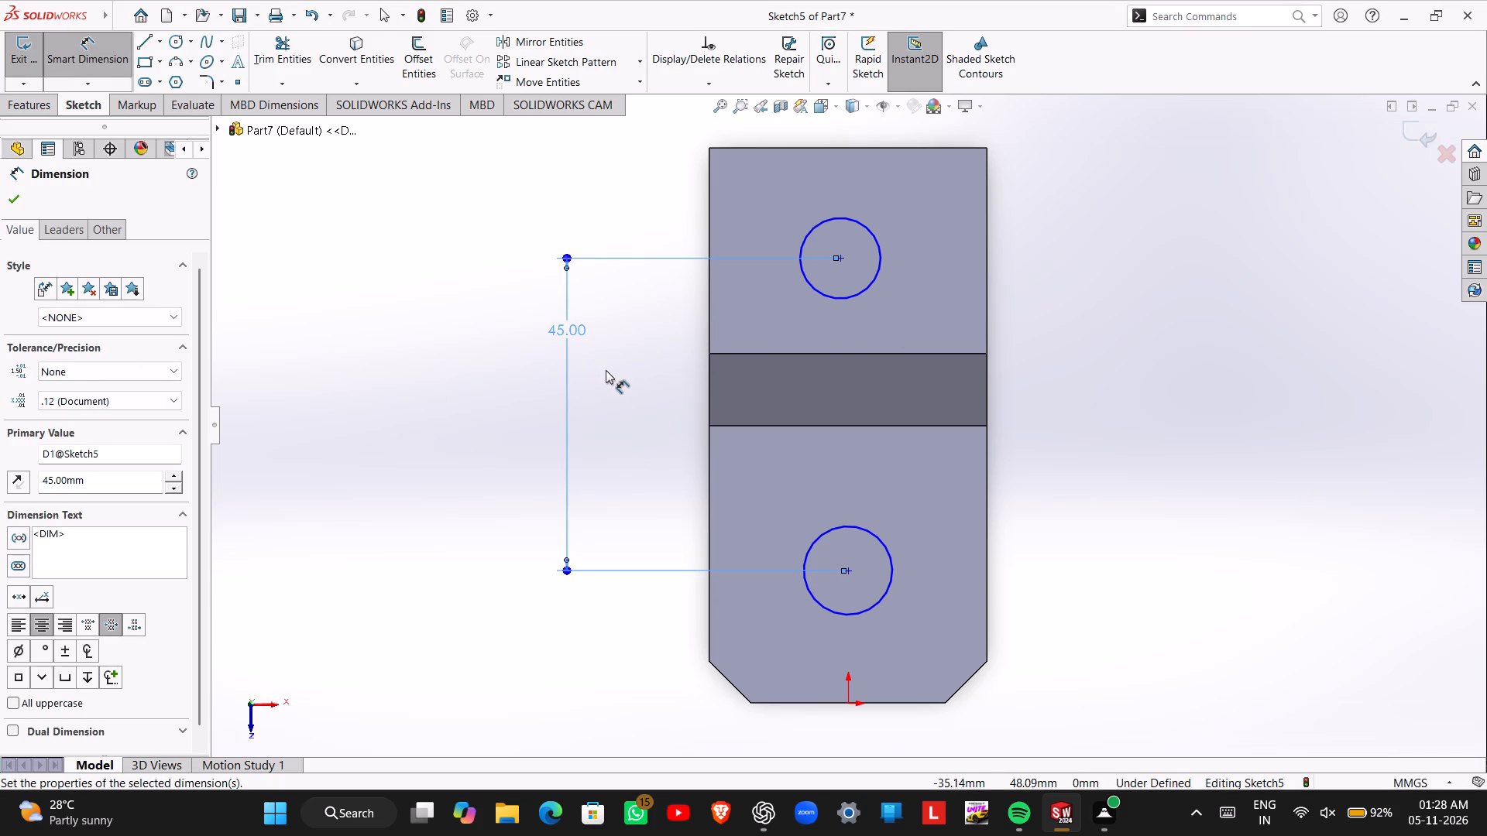
Dimension the circle centre nearest the origin to 20 mm from the short edge between the cut corners.
{"action": "left_click", "coordinate": [849, 570]}
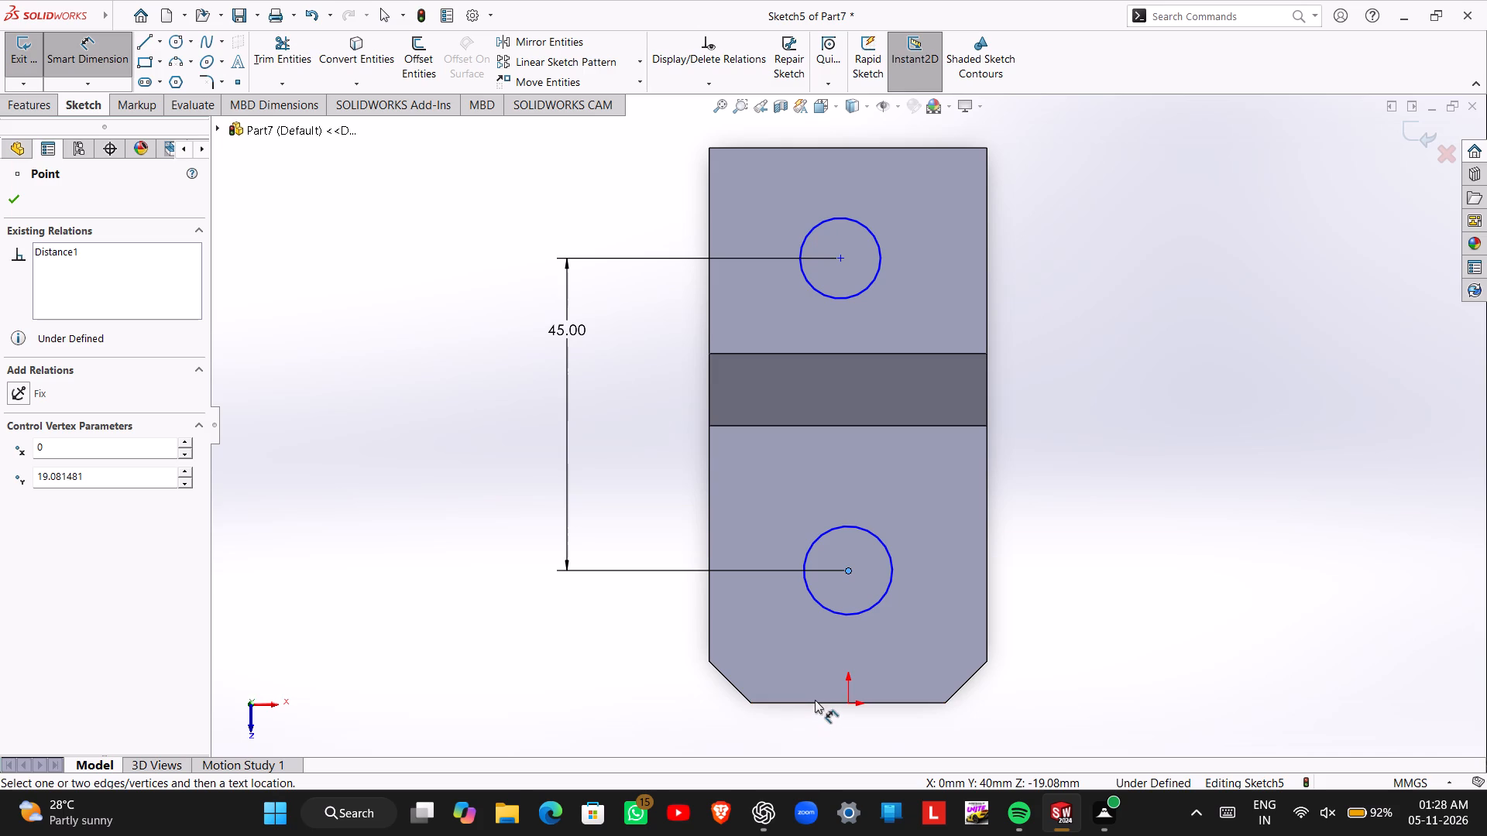
{"action": "left_click", "coordinate": [815, 702]}
{"action": "left_click", "coordinate": [535, 624]}
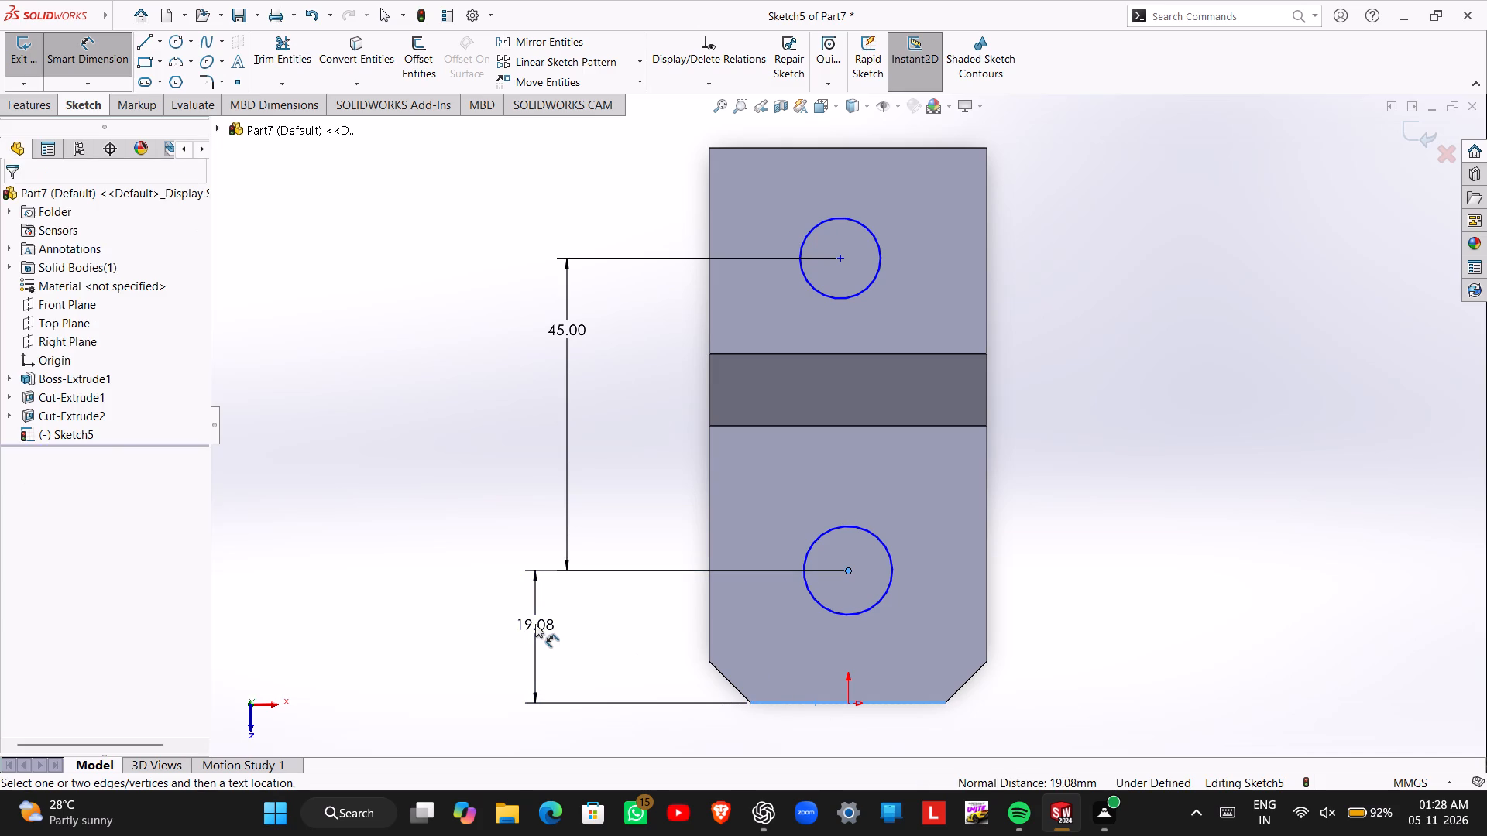
{"action": "type", "text": "20."}
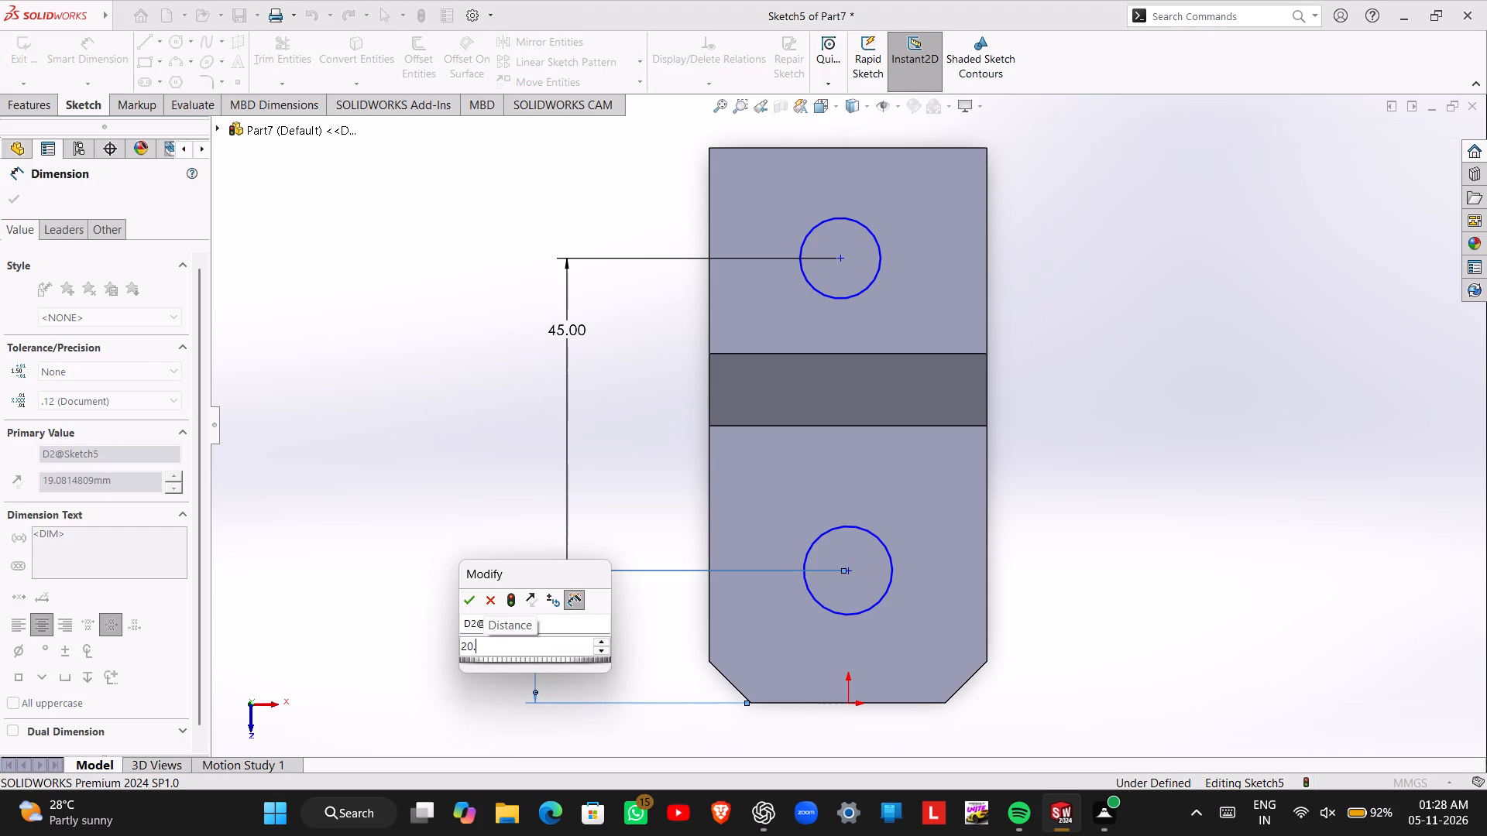
{"action": "key", "text": "BackSpace"}
{"action": "key", "text": "Return"}
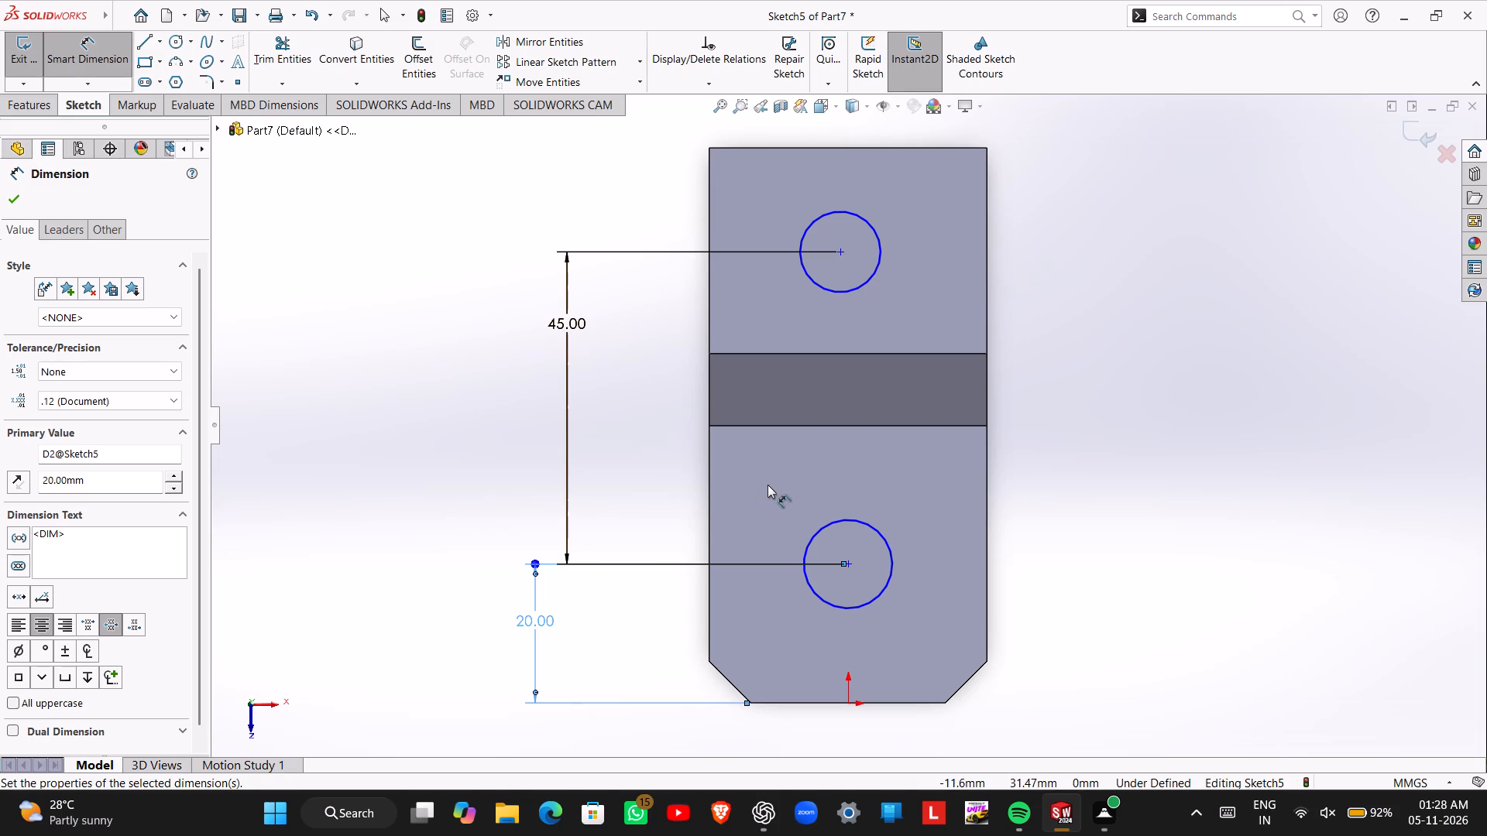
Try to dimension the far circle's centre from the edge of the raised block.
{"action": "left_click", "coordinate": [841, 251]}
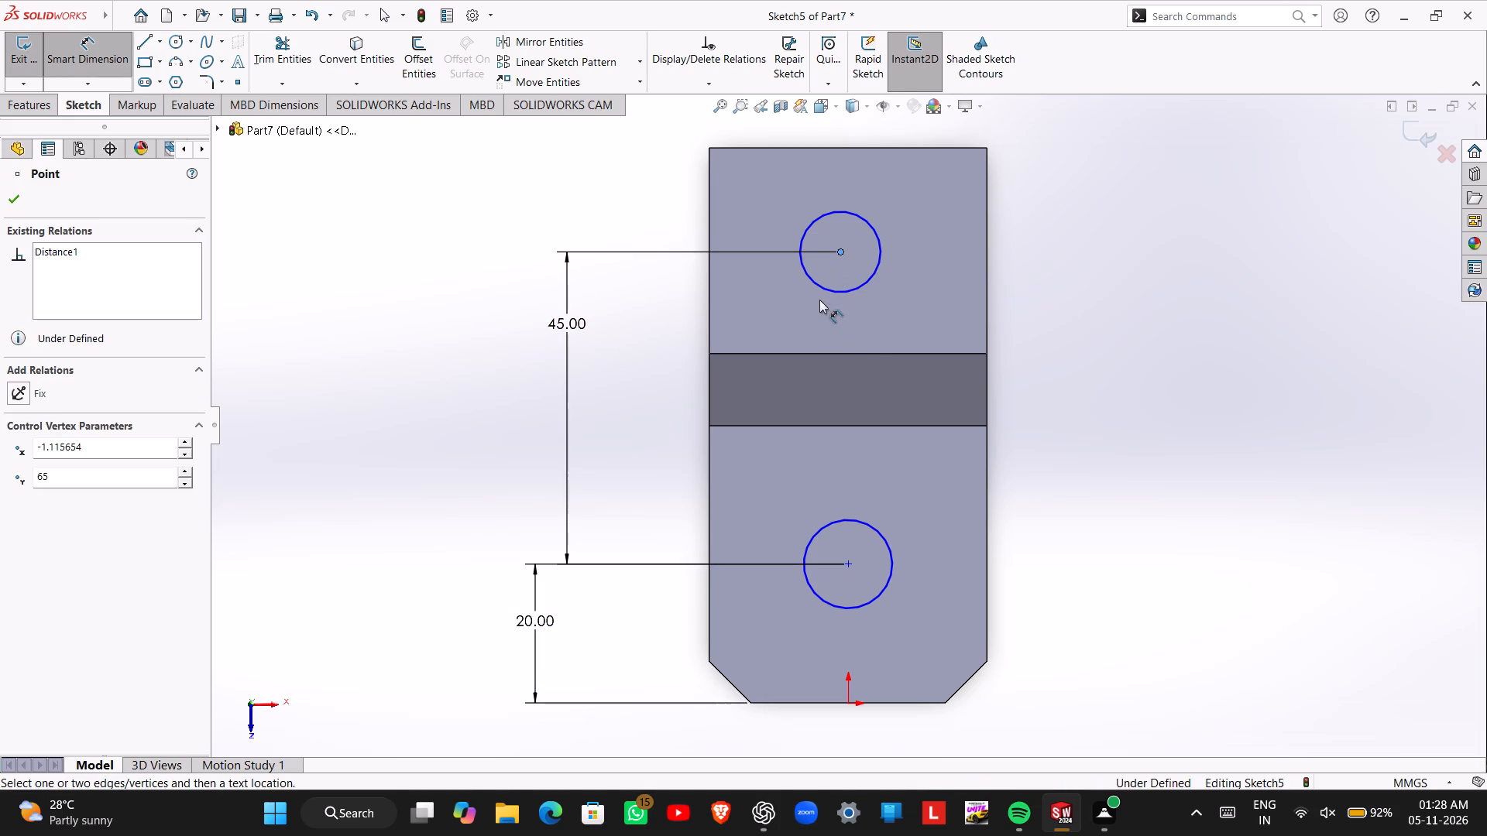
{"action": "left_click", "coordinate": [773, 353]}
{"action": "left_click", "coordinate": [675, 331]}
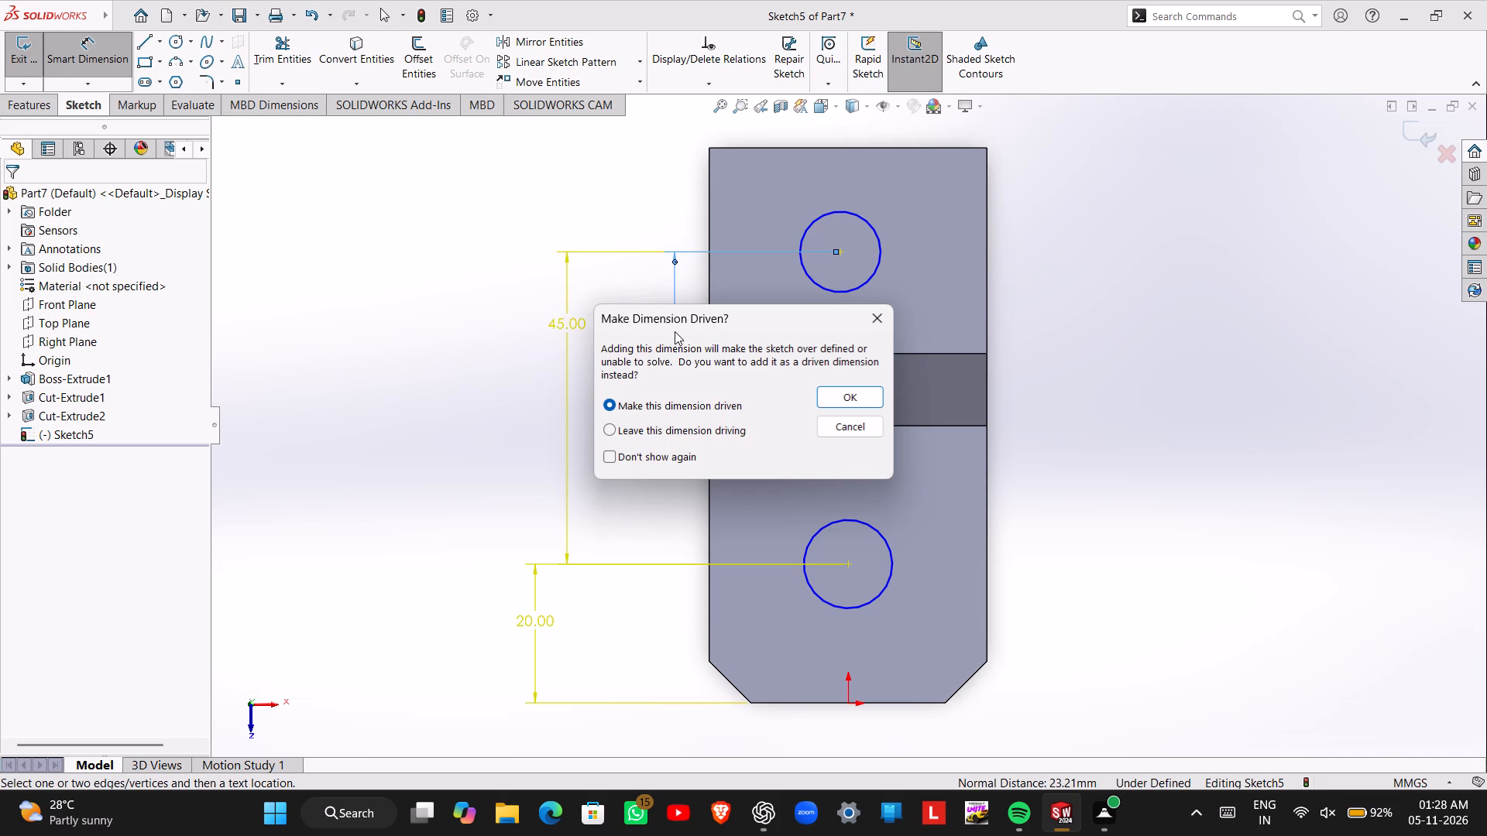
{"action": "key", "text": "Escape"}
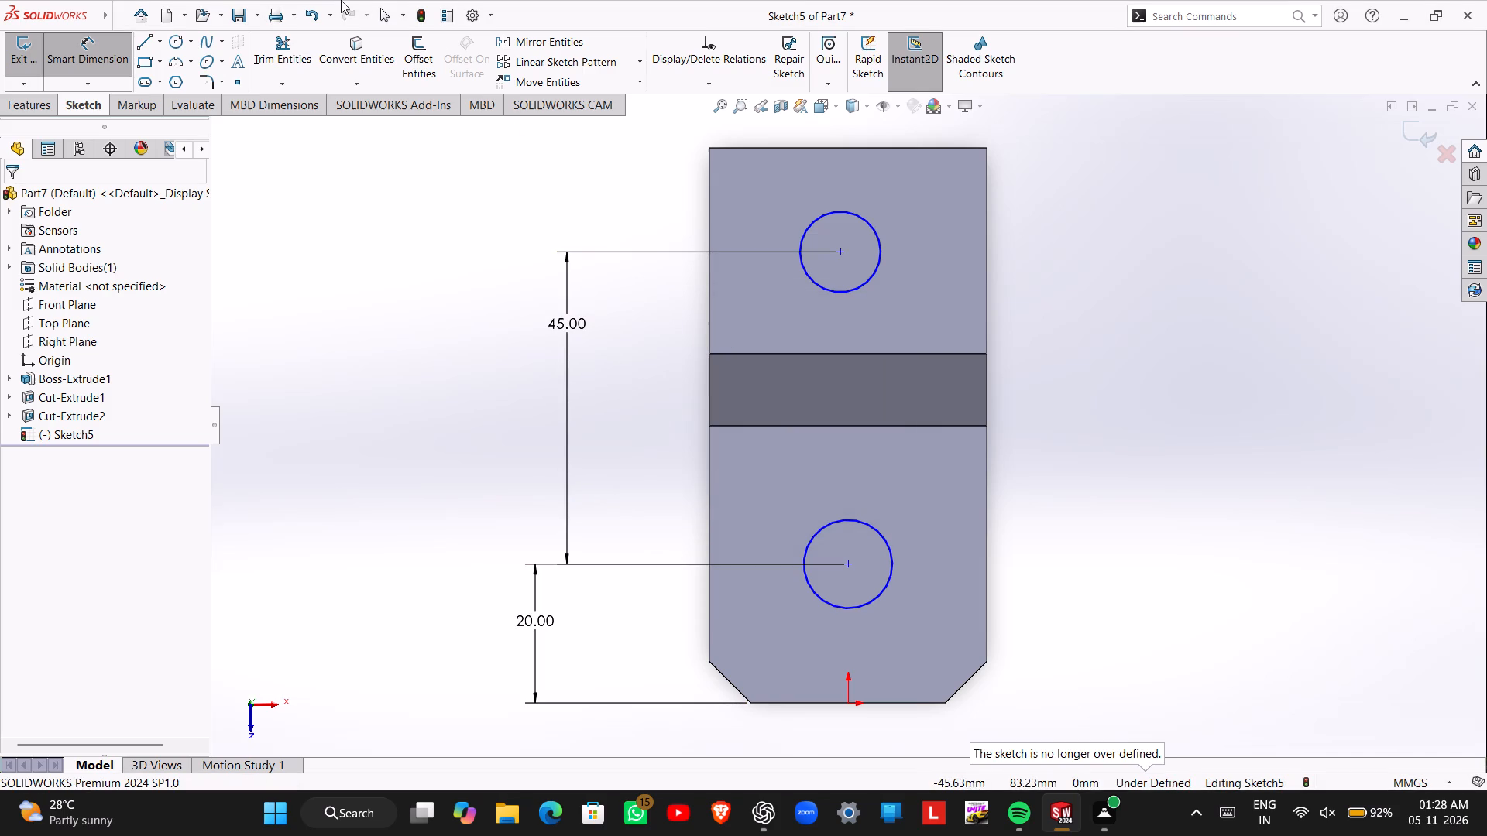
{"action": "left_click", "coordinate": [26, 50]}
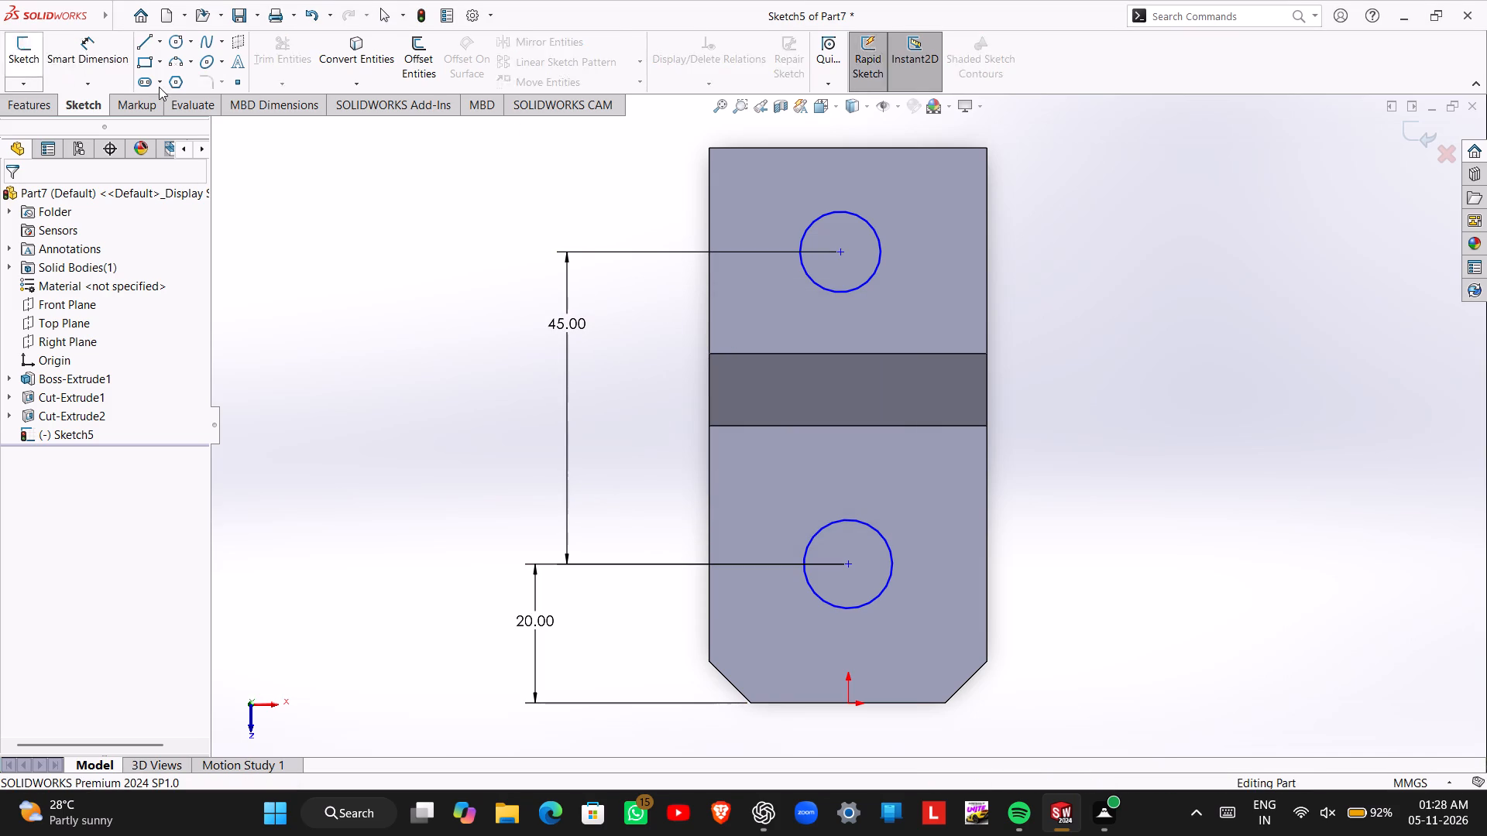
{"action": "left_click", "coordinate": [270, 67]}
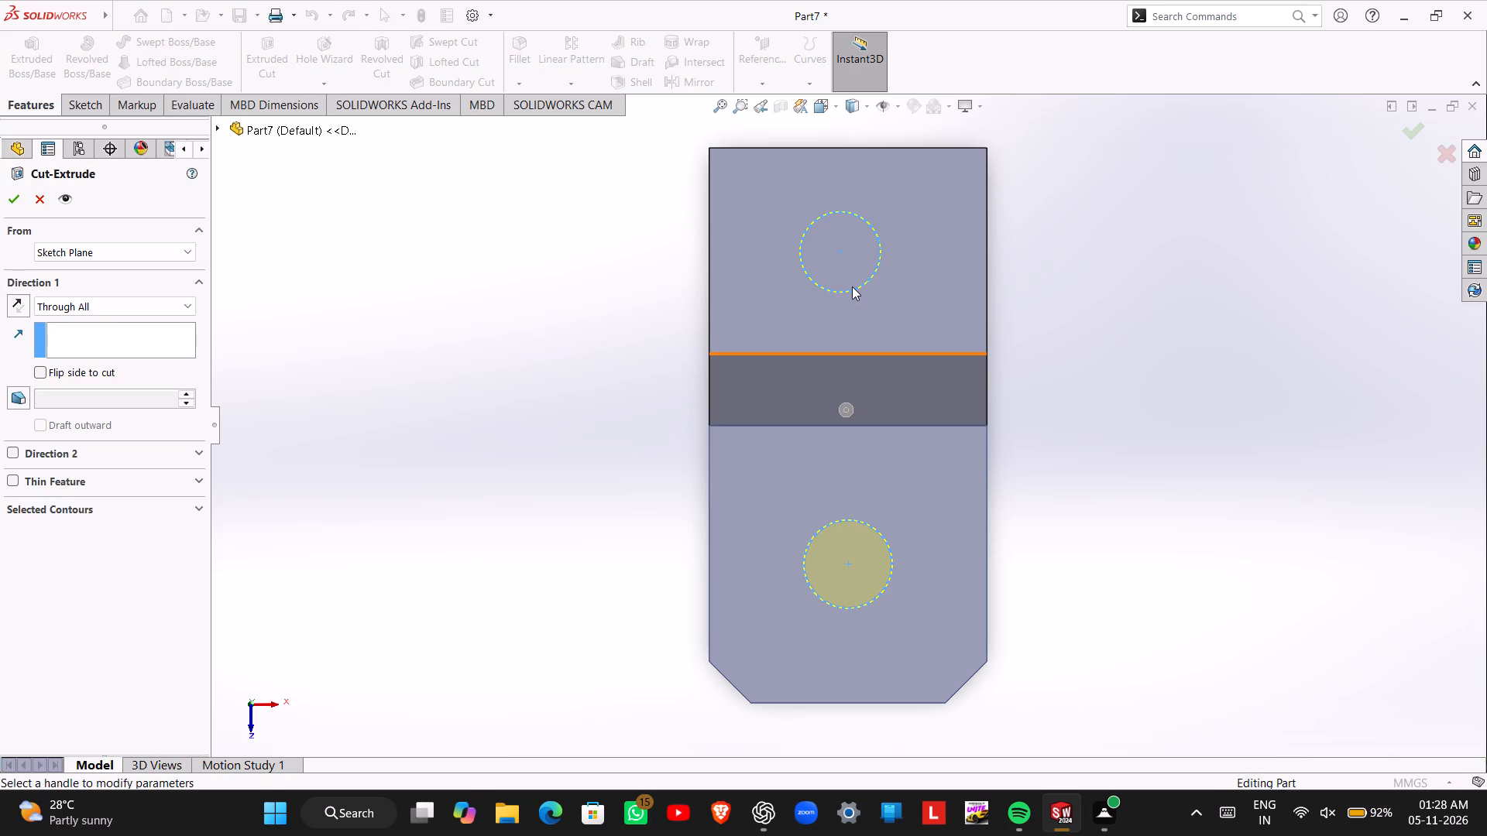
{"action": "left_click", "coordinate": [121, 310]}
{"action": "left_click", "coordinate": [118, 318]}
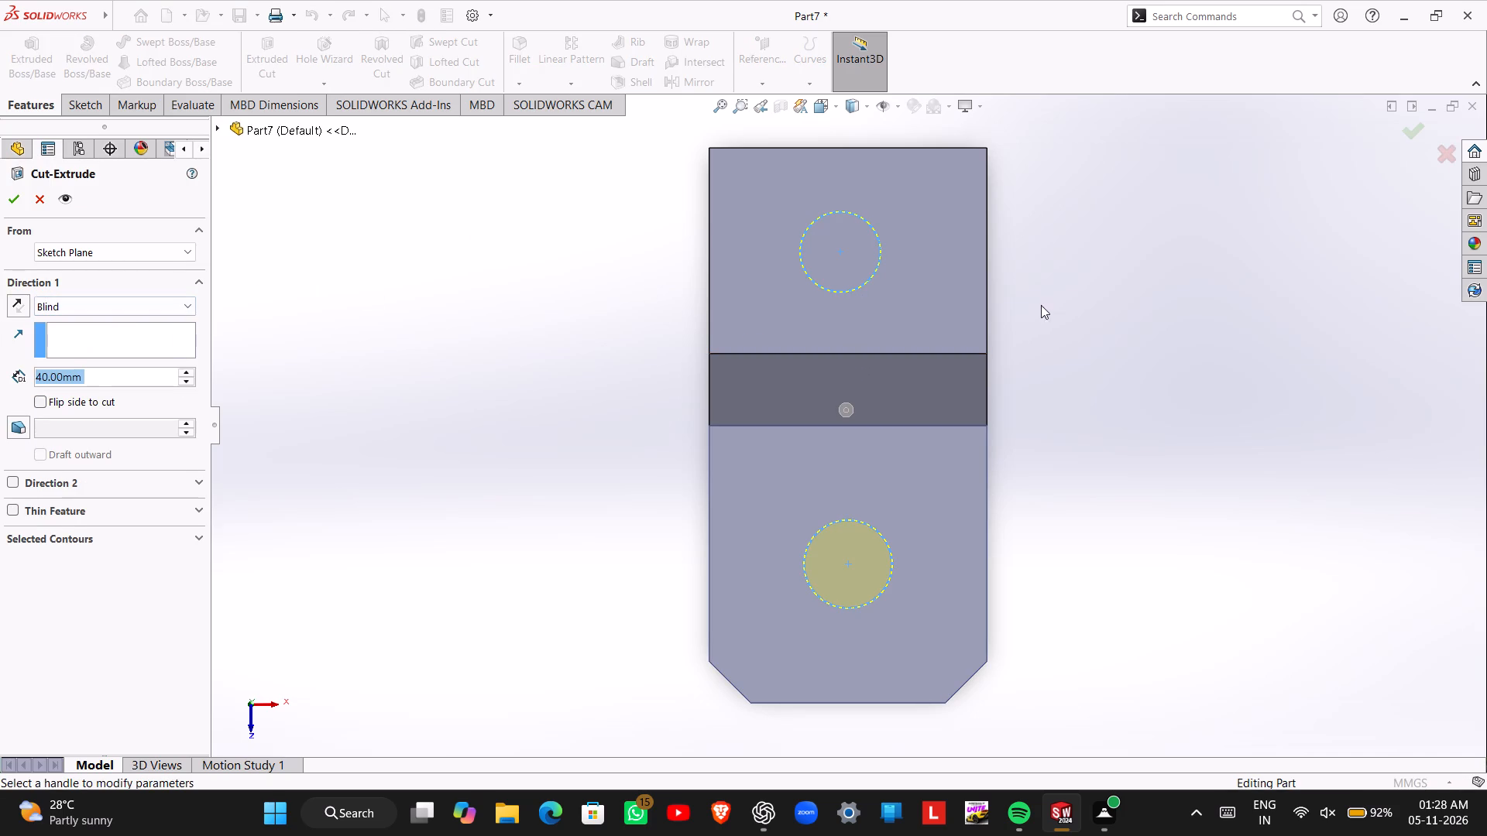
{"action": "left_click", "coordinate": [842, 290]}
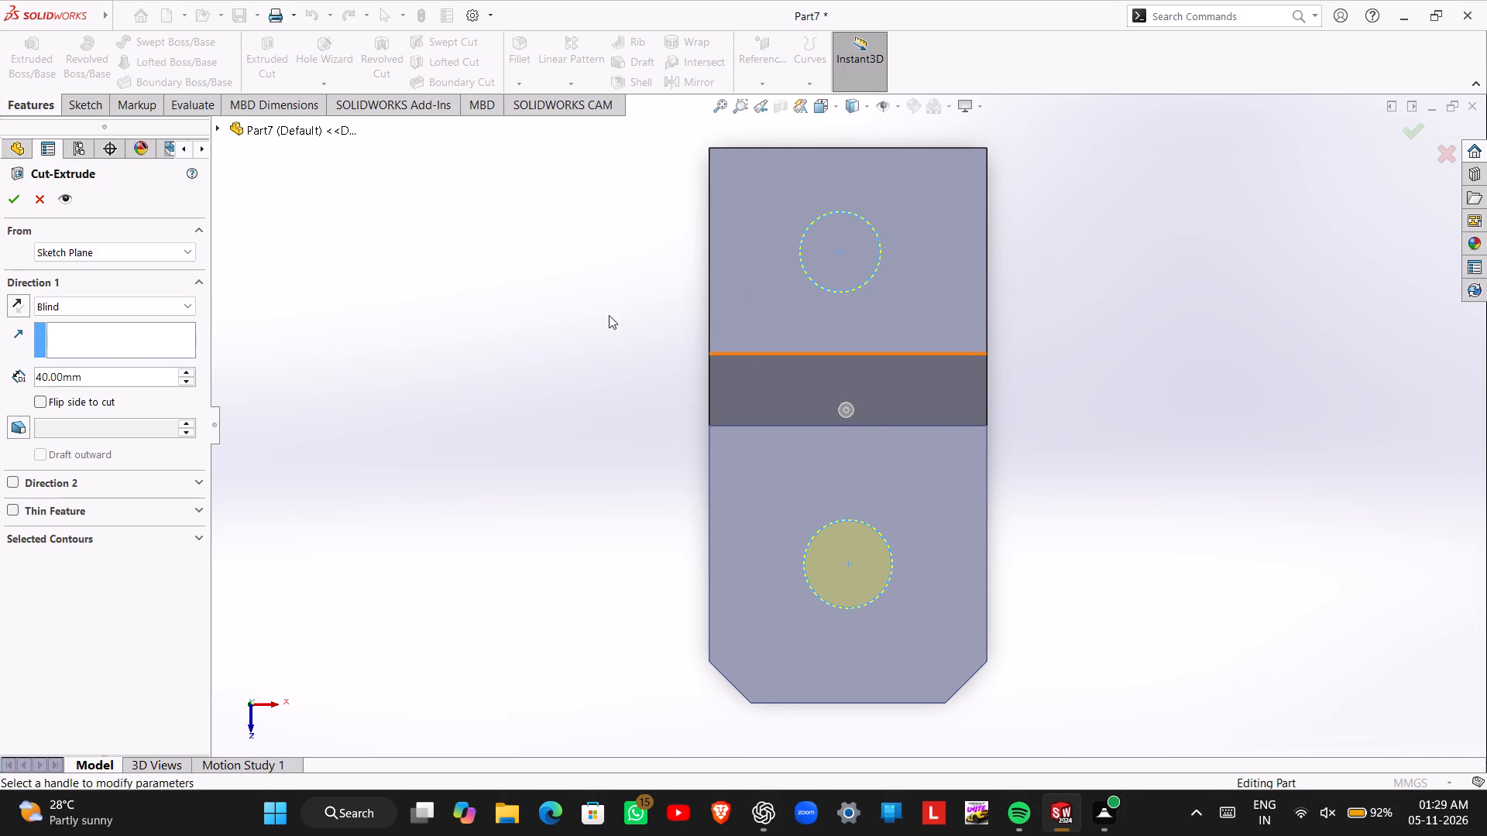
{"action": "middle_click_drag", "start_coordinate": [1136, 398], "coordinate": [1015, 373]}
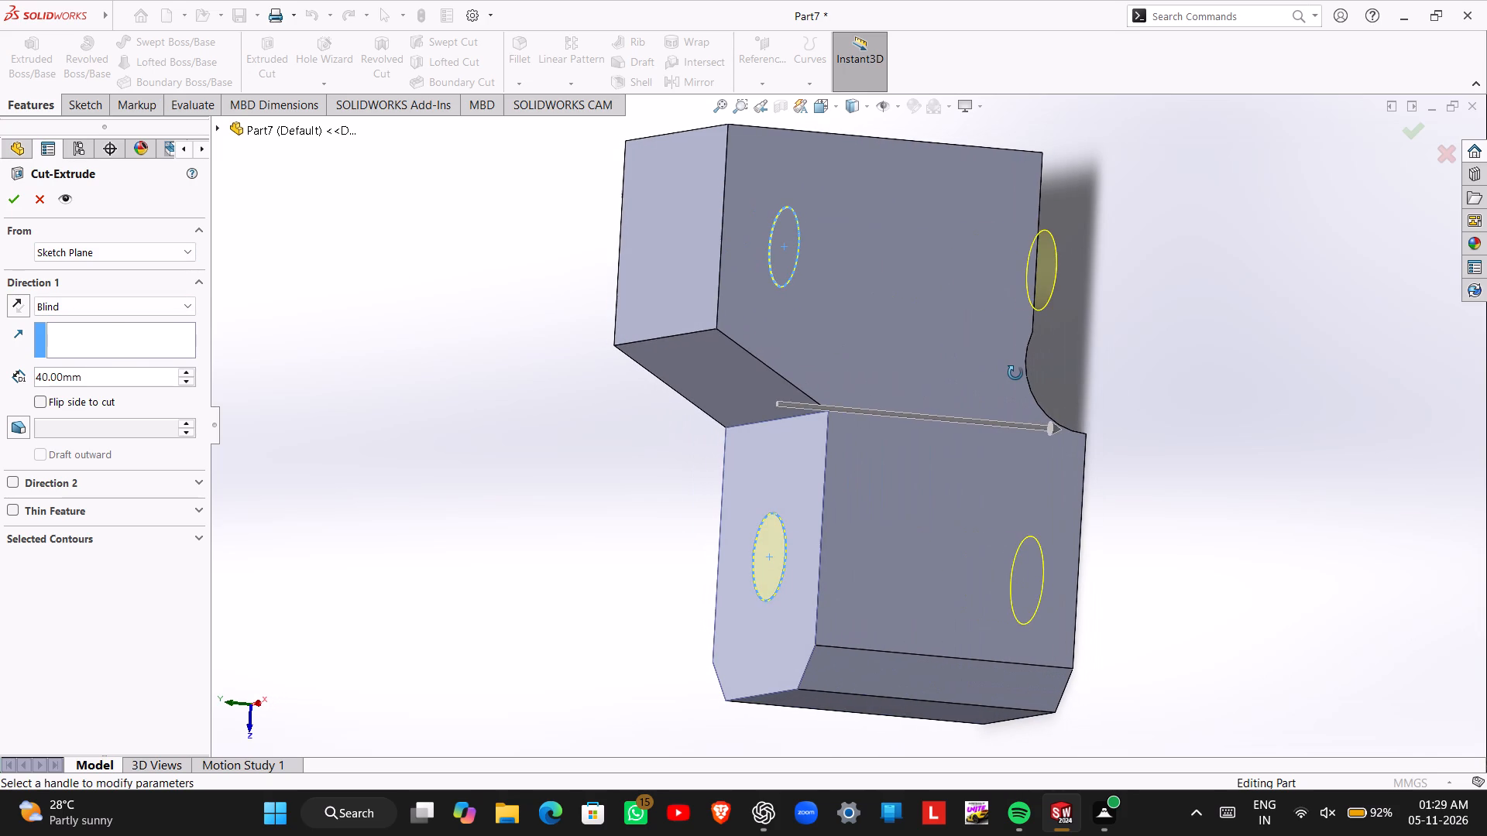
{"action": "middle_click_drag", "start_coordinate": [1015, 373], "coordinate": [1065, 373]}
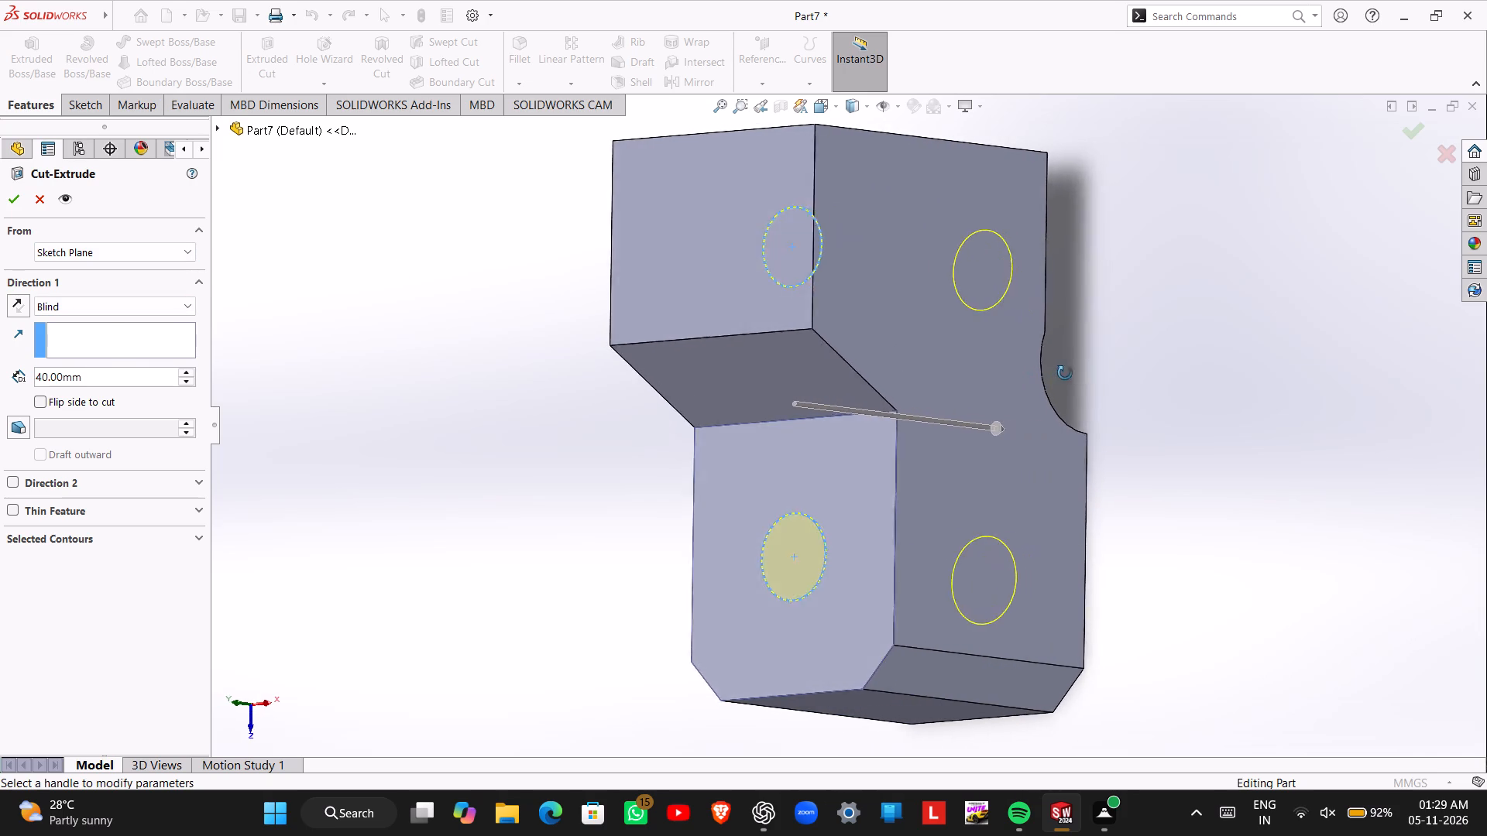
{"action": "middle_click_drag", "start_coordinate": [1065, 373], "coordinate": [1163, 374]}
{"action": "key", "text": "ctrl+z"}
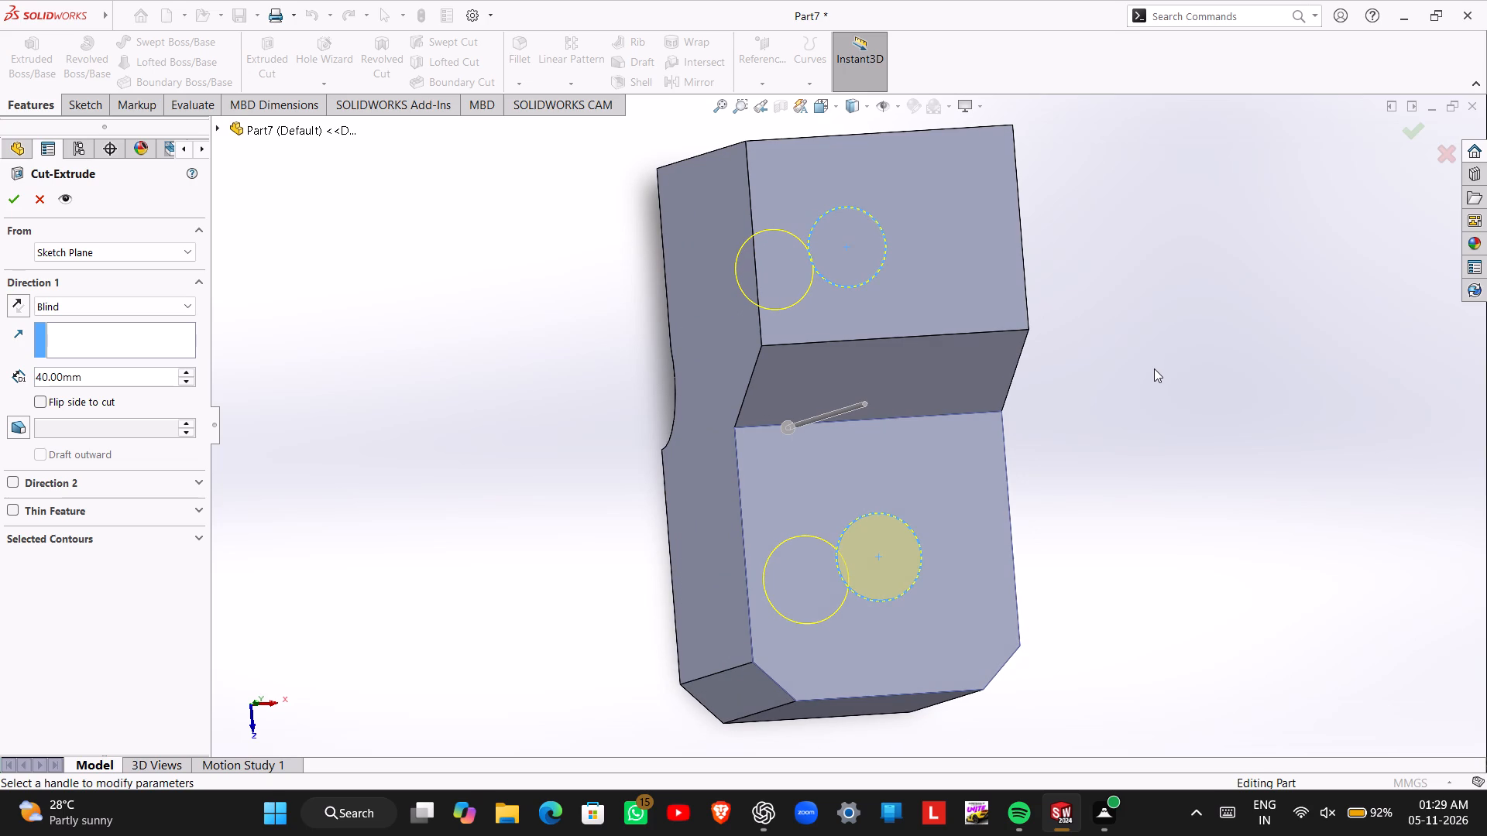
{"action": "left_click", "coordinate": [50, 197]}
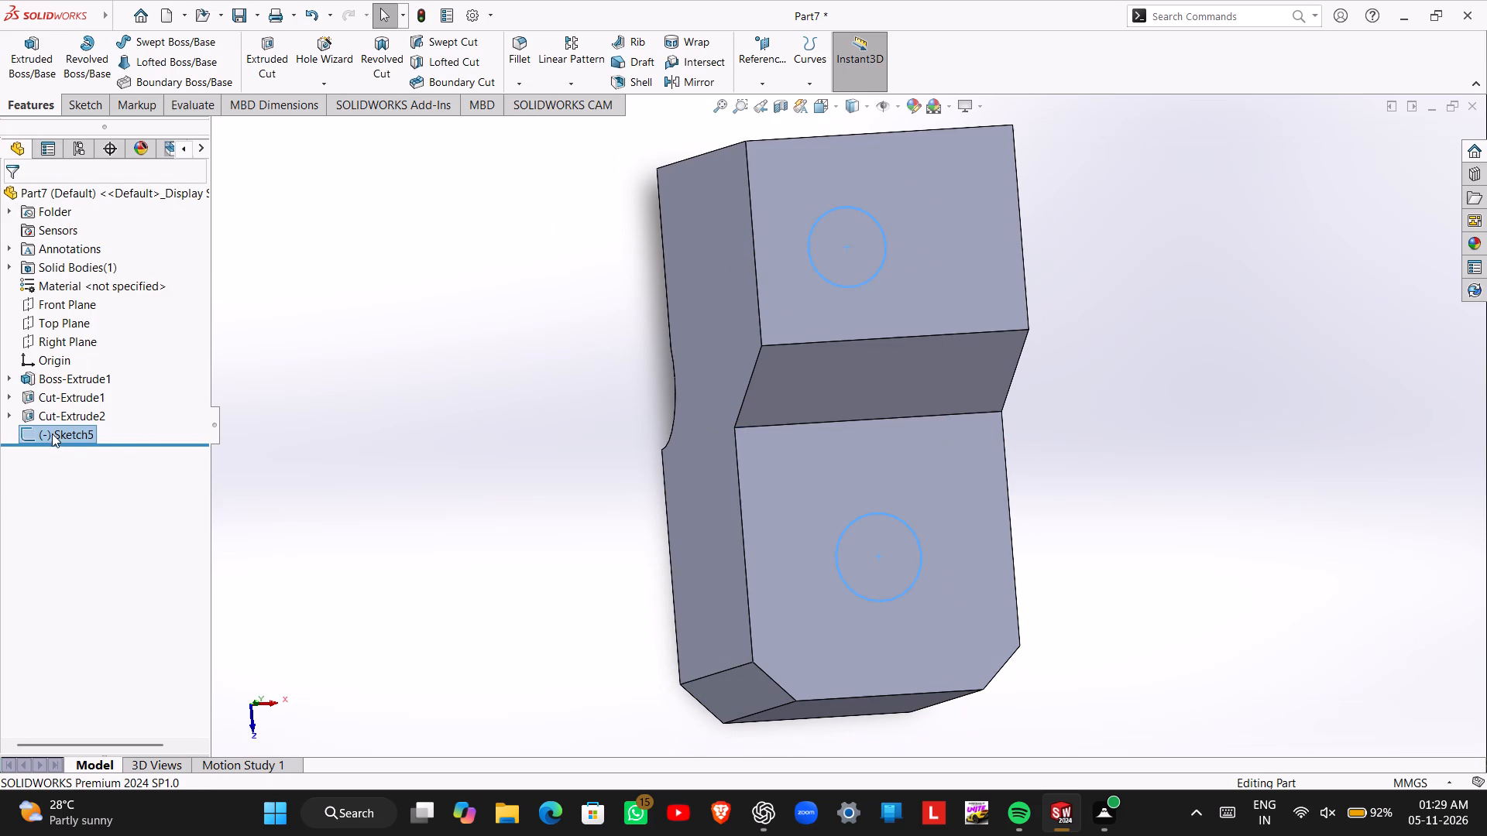
Reopen the sketch with the two circles and add an Equal relation between them.
{"action": "right_click", "coordinate": [52, 433]}
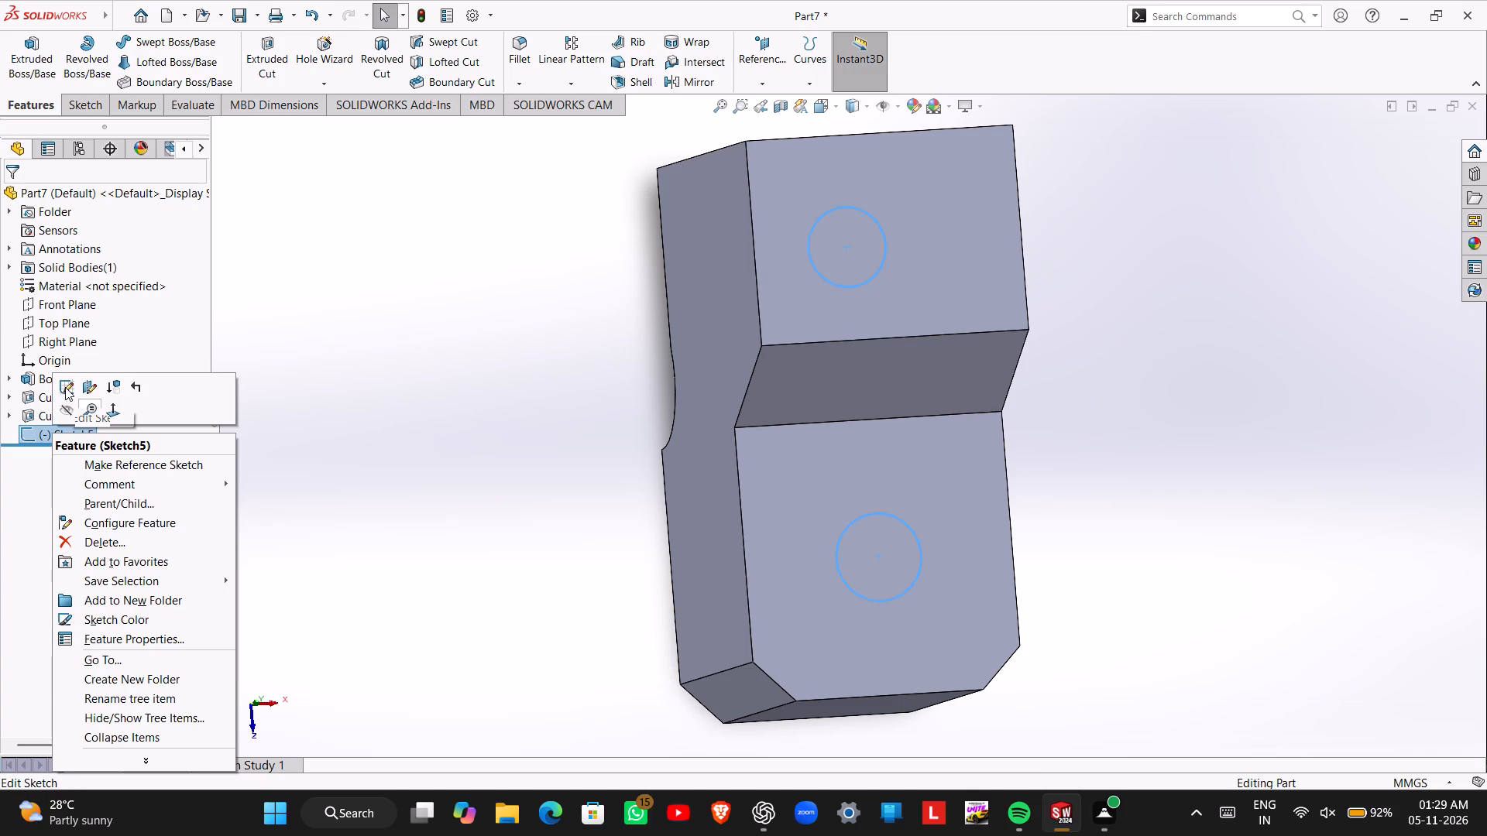
{"action": "left_click", "coordinate": [65, 387]}
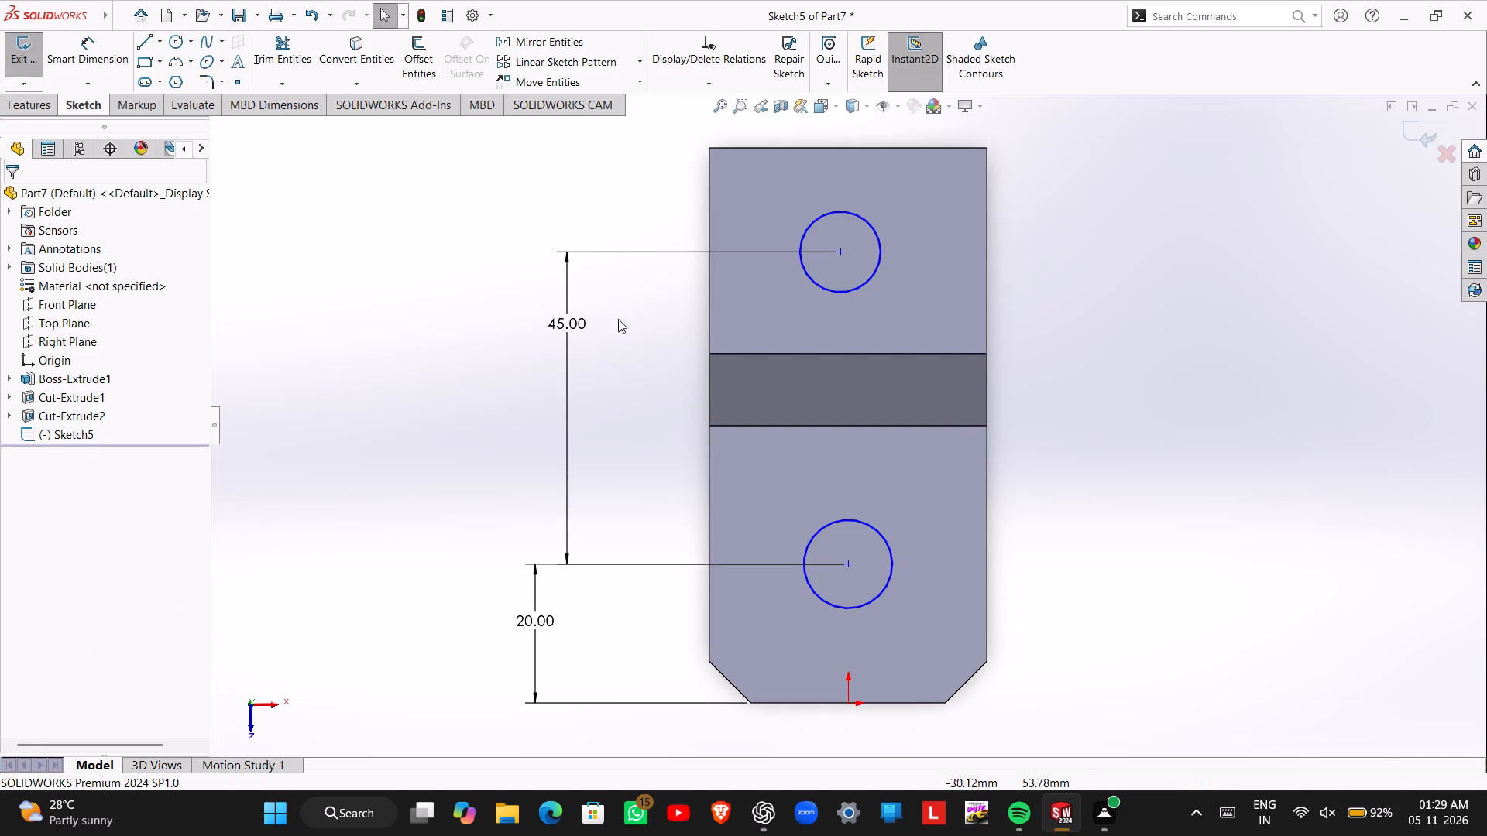
{"action": "right_click_drag", "start_coordinate": [414, 401], "coordinate": [427, 293]}
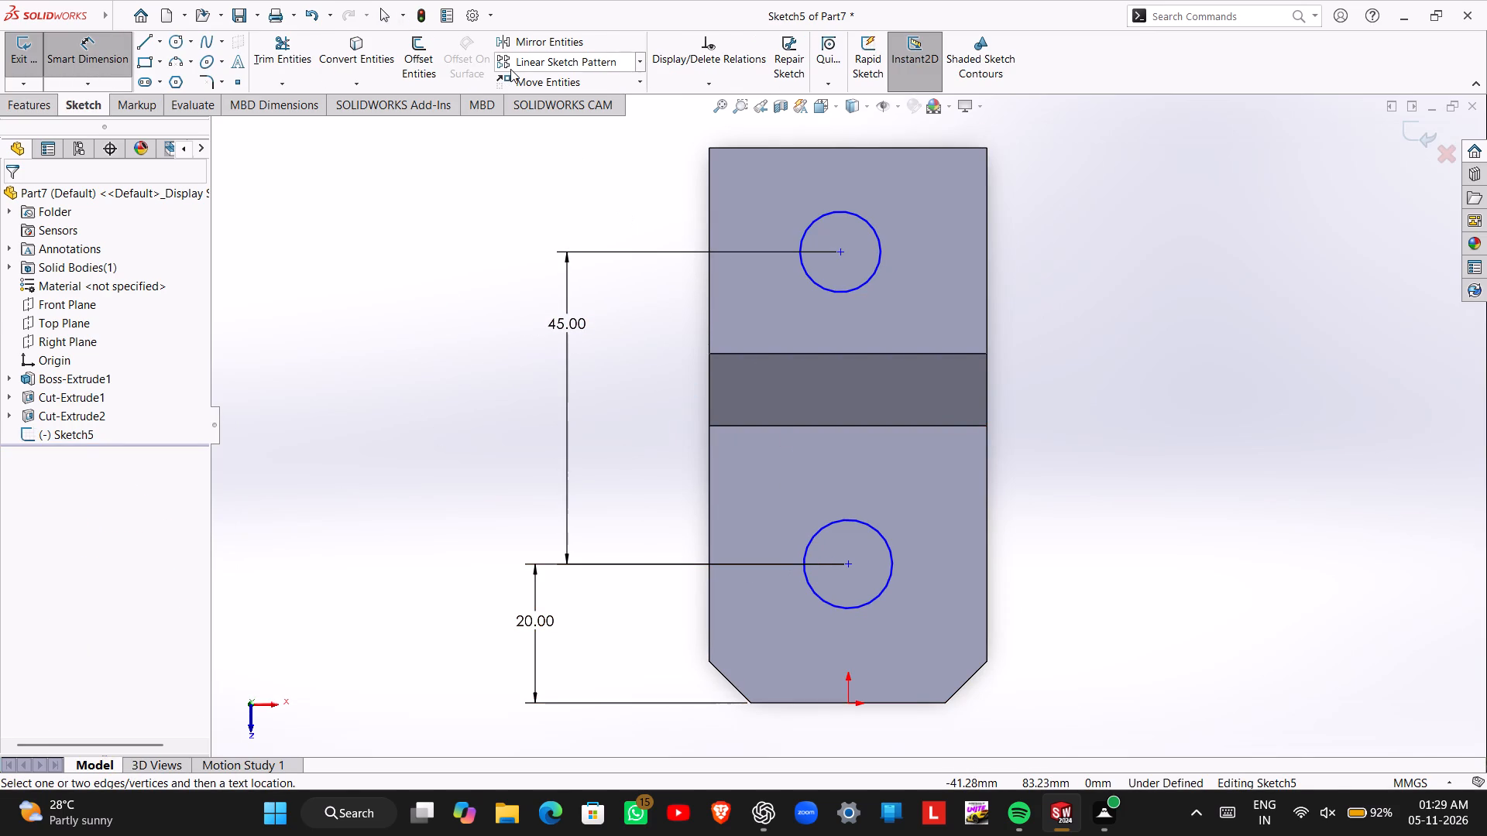
{"action": "left_click", "coordinate": [362, 81]}
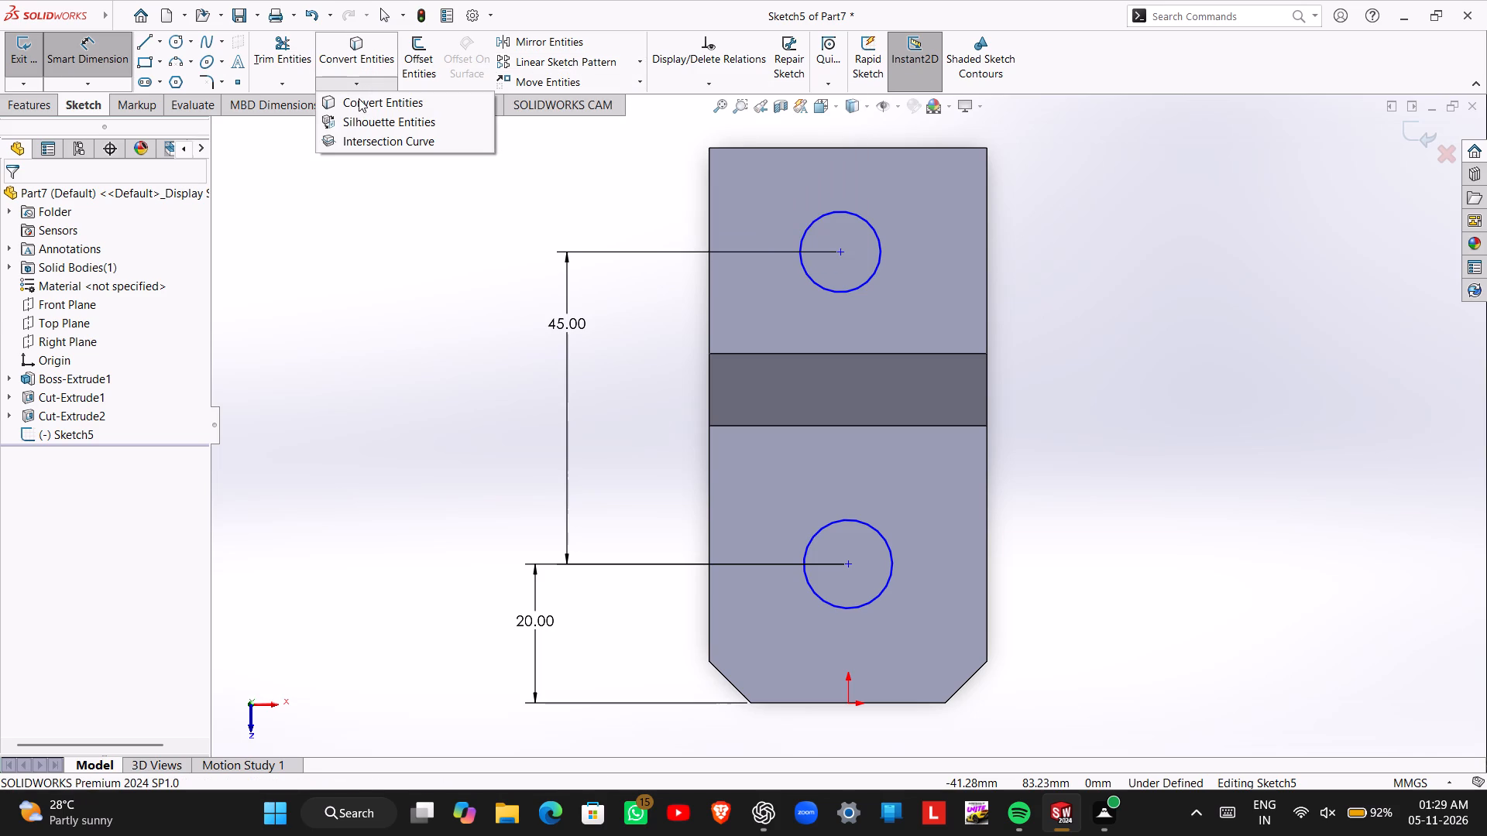
{"action": "left_click", "coordinate": [339, 272]}
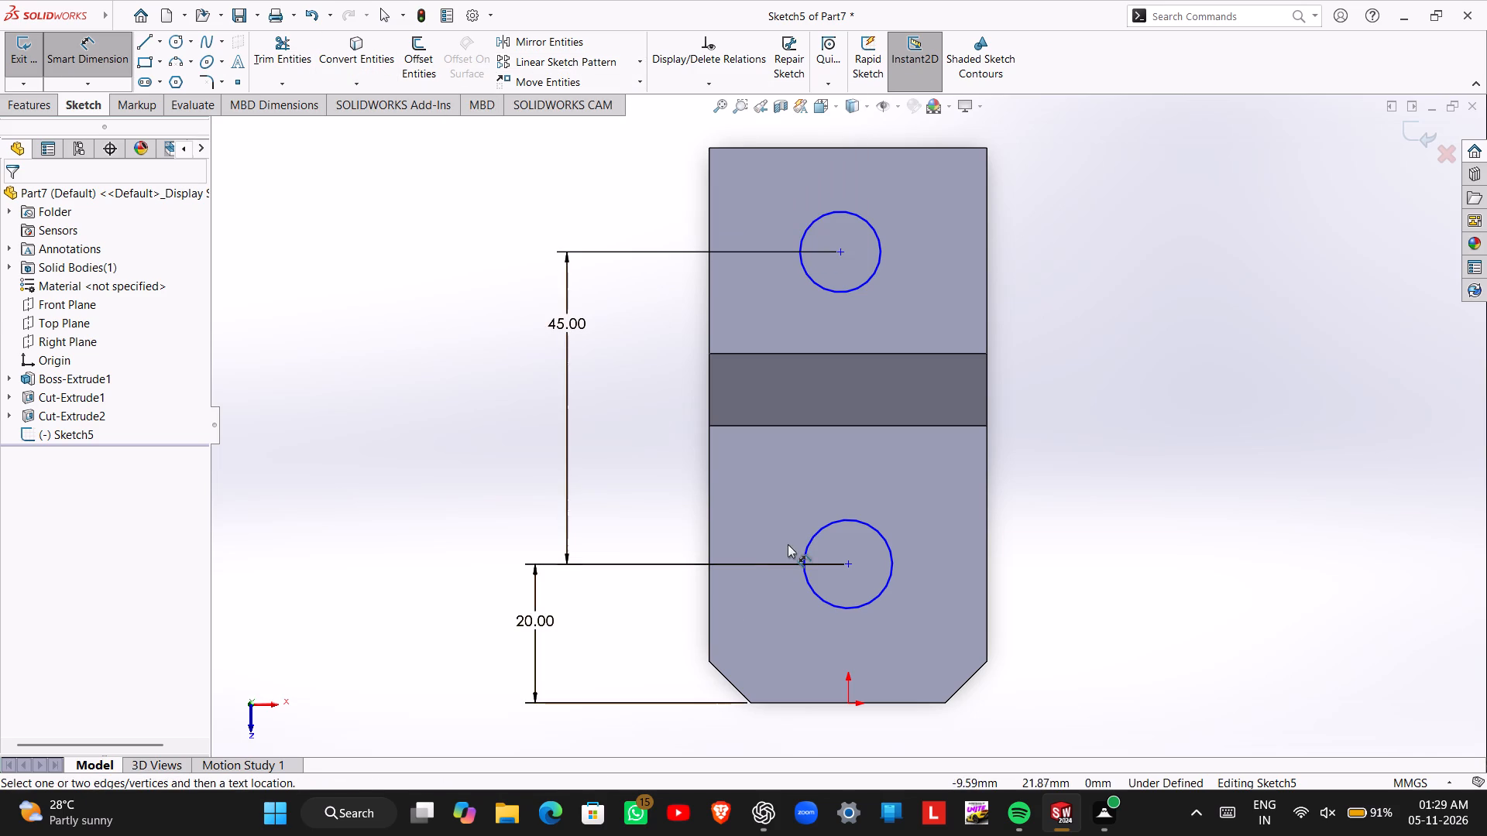
{"action": "key", "text": "Escape"}
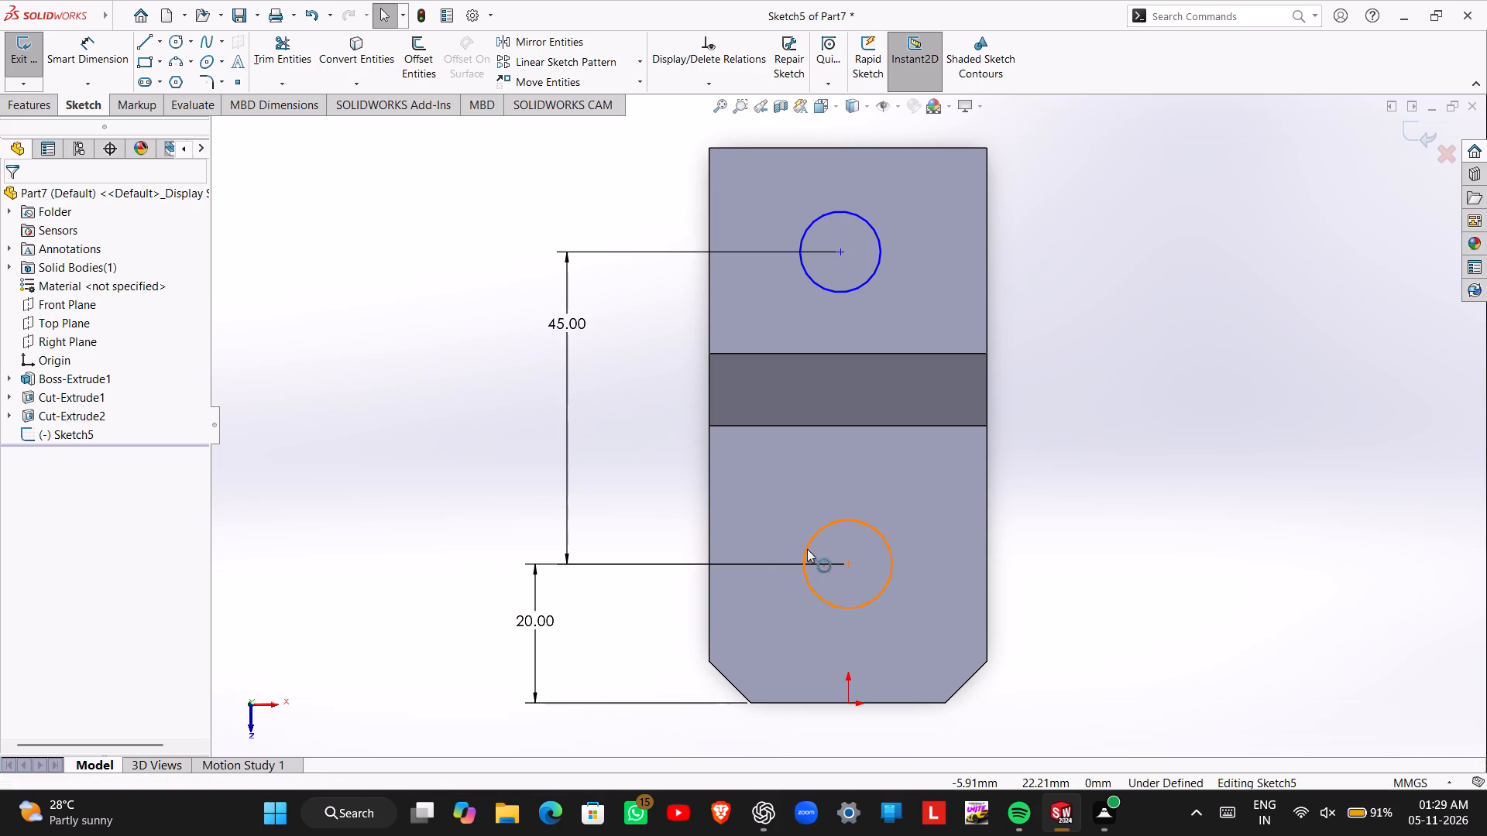
{"action": "key", "text": "Escape"}
{"action": "left_click", "coordinate": [819, 526]}
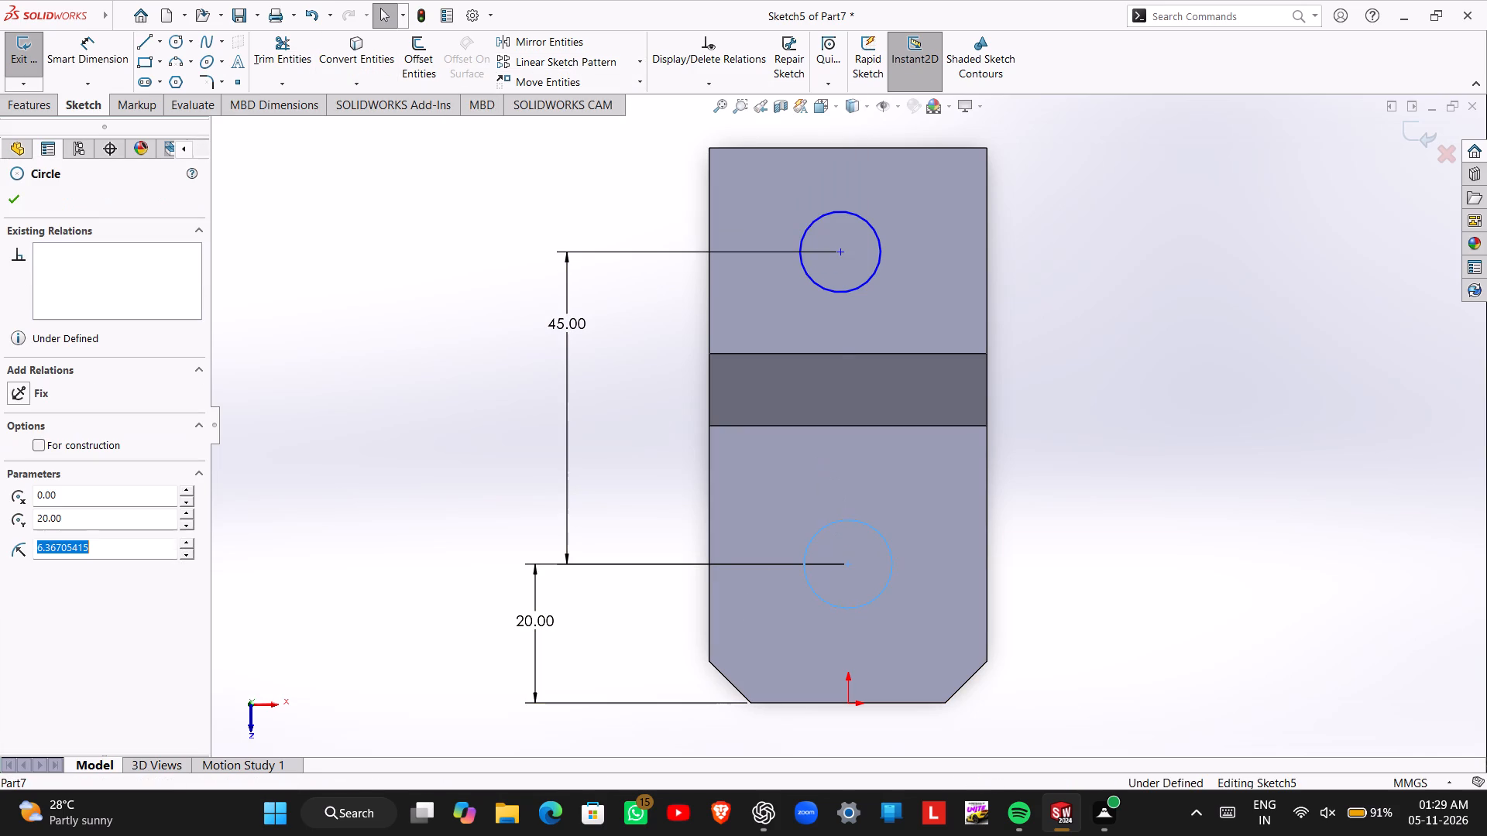
{"action": "left_click", "coordinate": [835, 293], "text": "ctrl"}
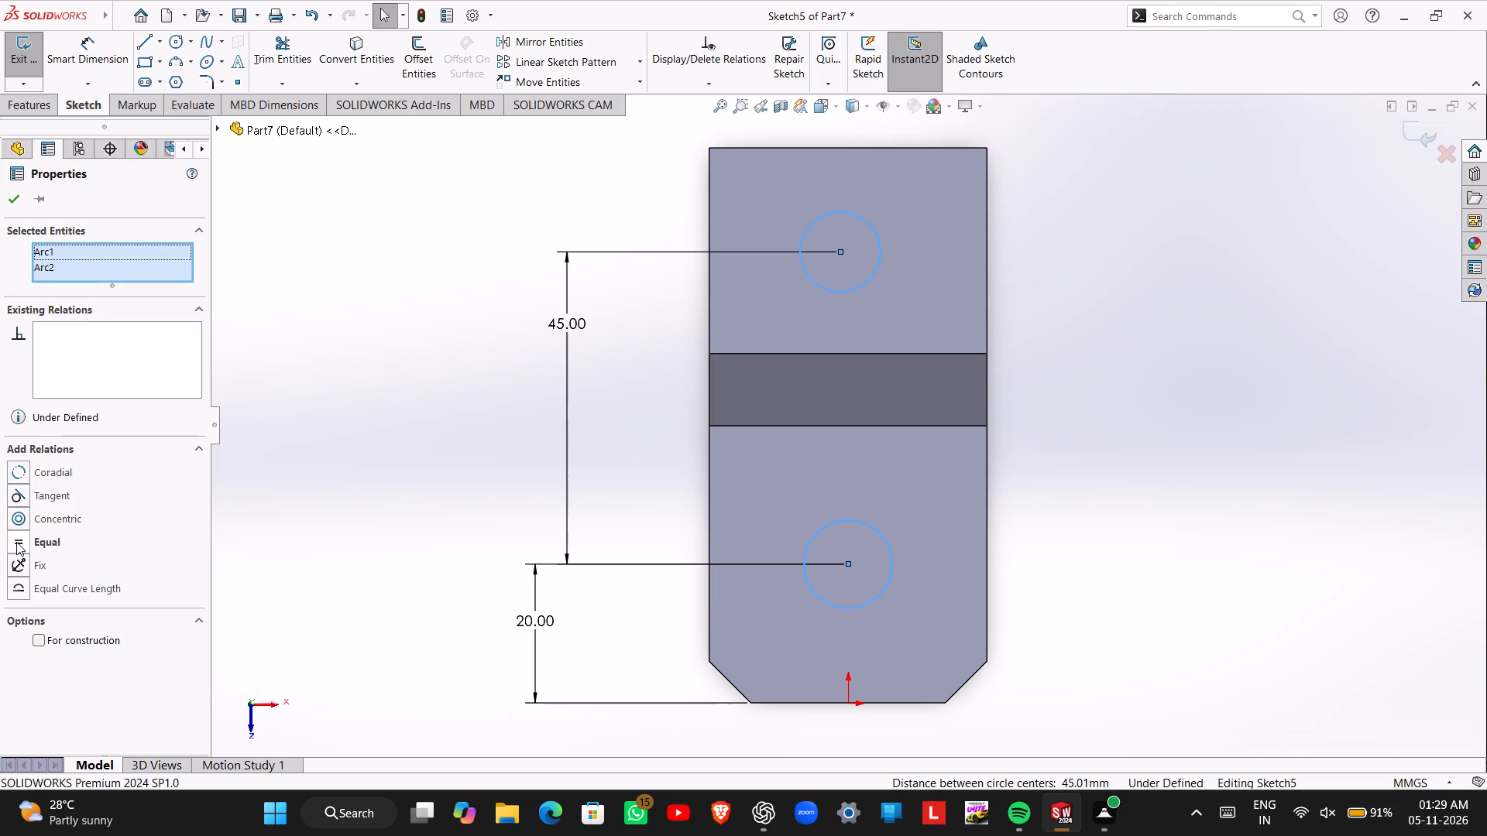
{"action": "left_click", "coordinate": [16, 542]}
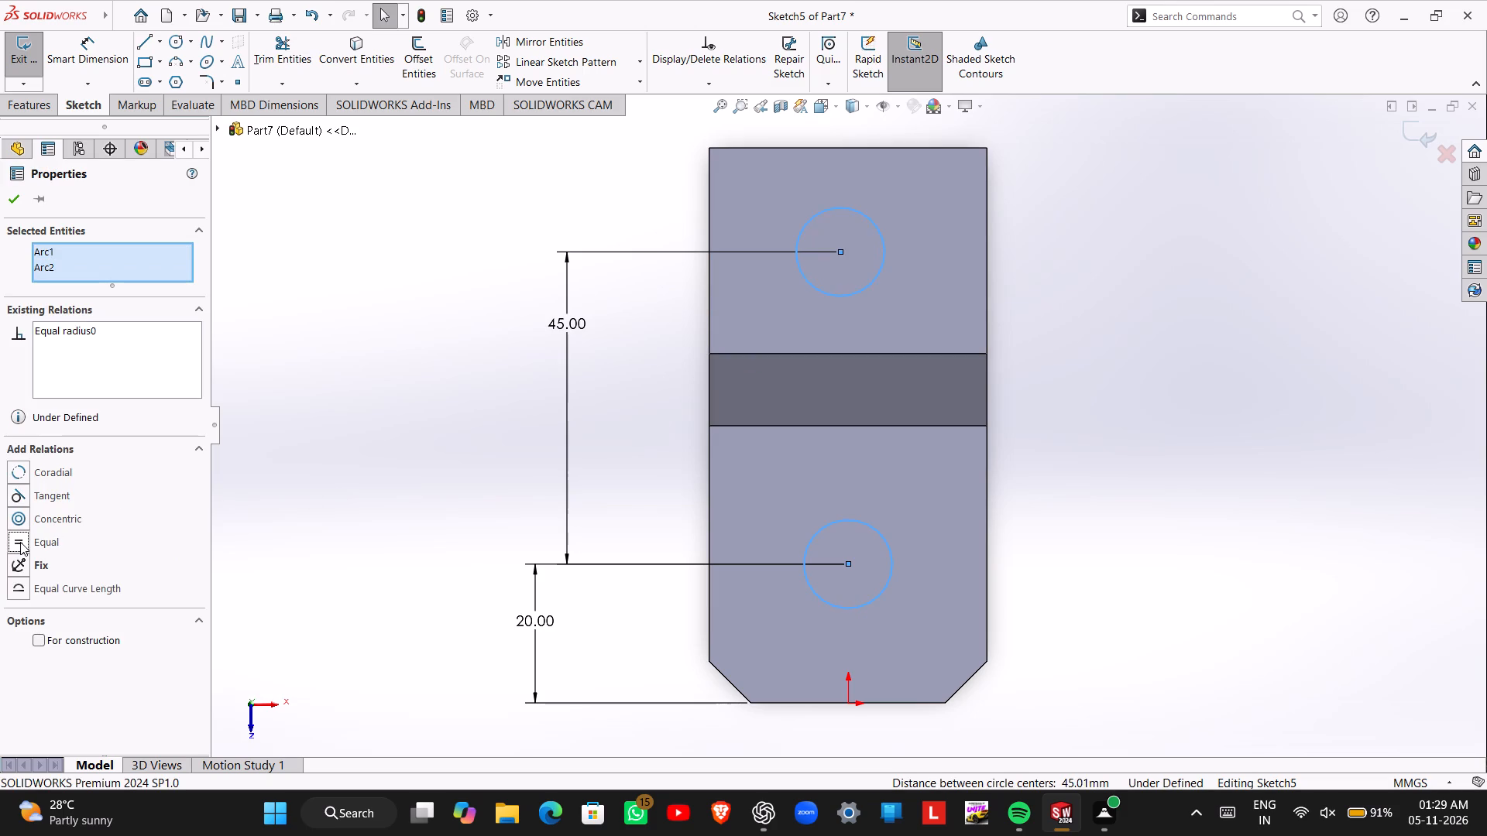
{"action": "key", "text": "Escape"}
Dimension the diameter of the circle nearest the origin to 12 mm.
{"action": "right_click_drag", "start_coordinate": [361, 606], "coordinate": [363, 520]}
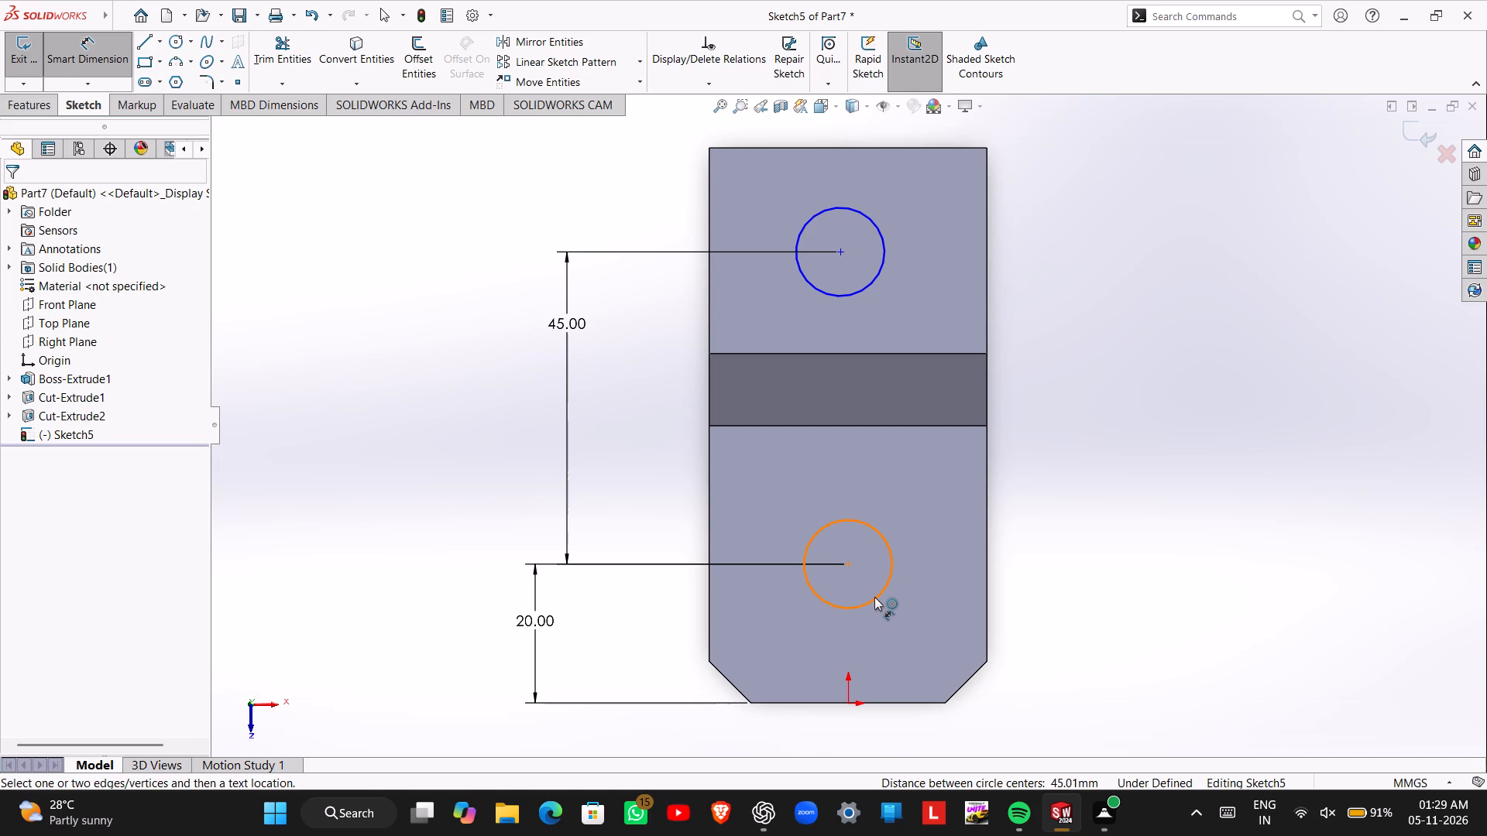
{"action": "left_click", "coordinate": [874, 597]}
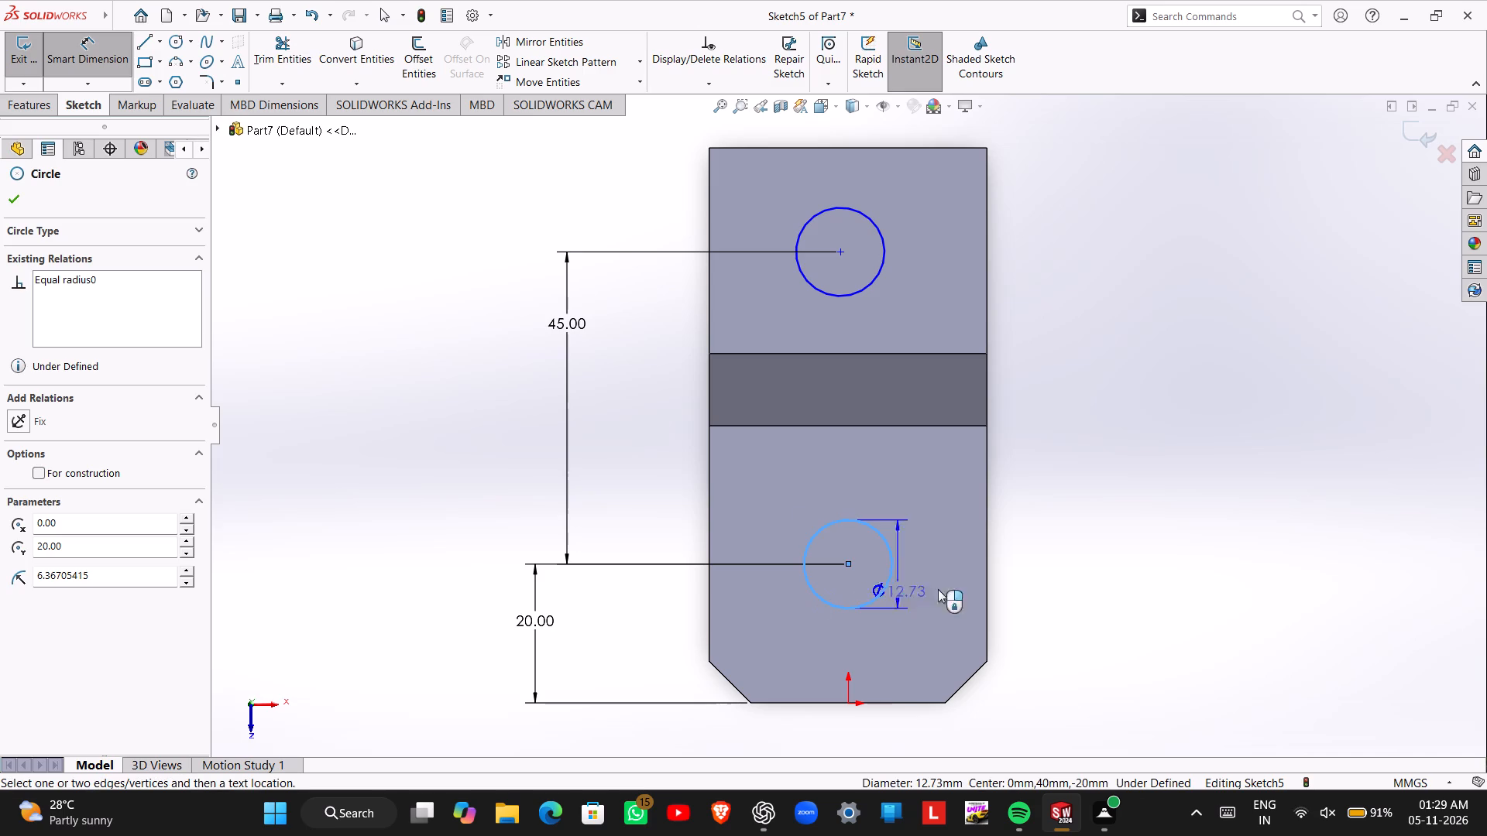
{"action": "left_click", "coordinate": [1125, 588]}
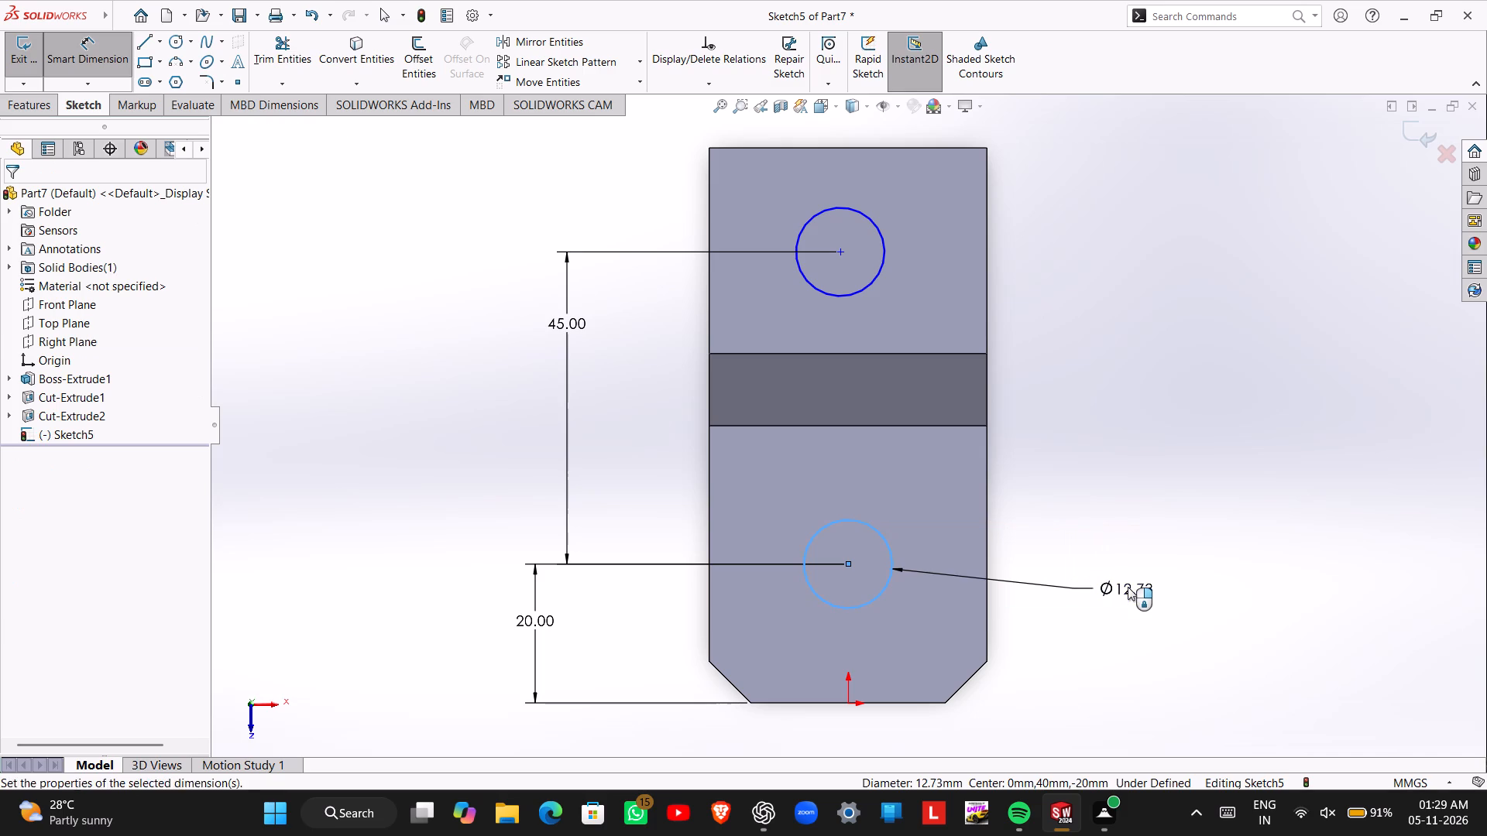
{"action": "type", "text": "12"}
{"action": "key", "text": "Return"}
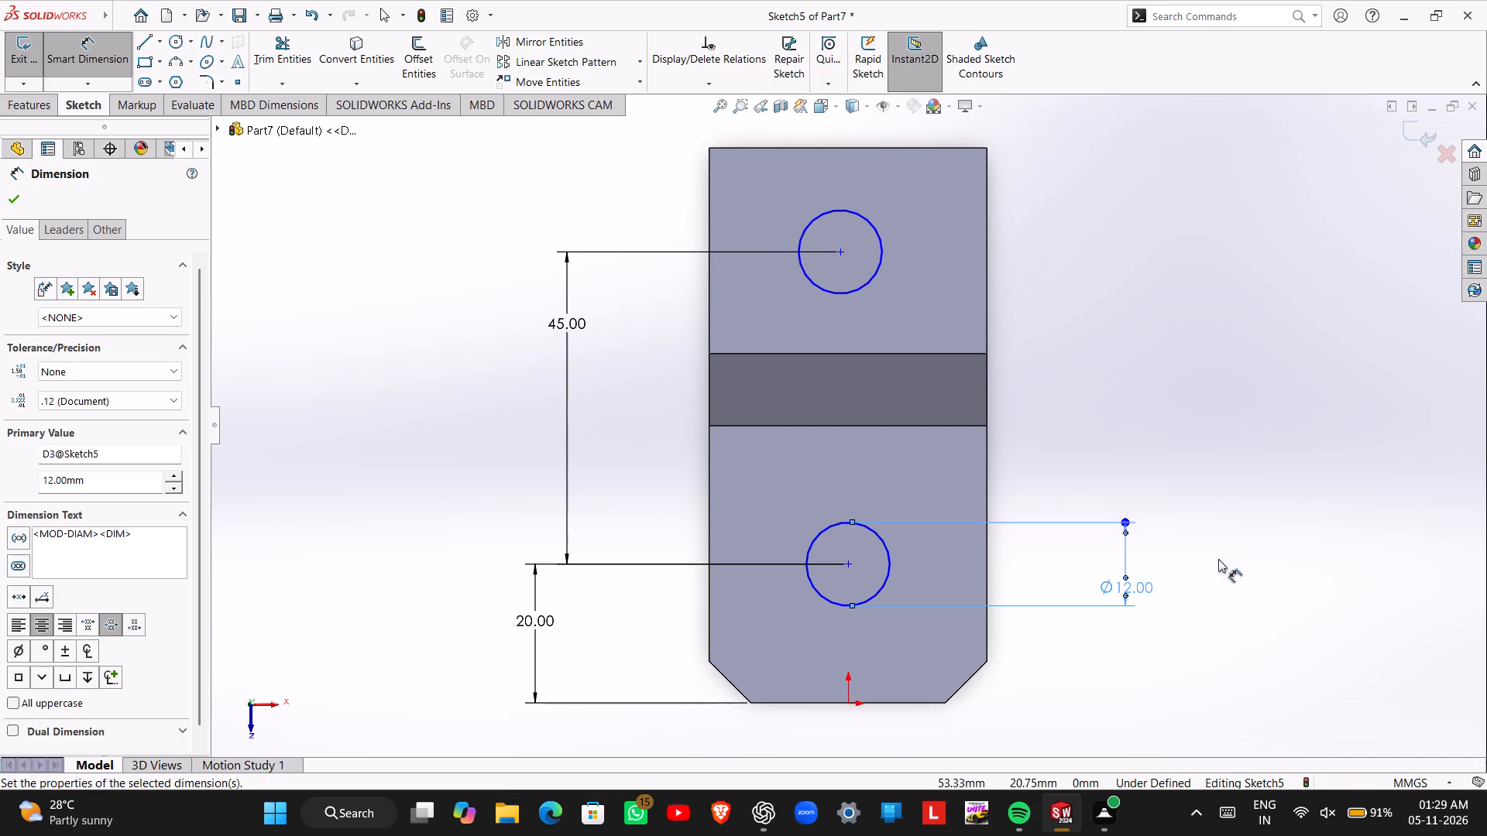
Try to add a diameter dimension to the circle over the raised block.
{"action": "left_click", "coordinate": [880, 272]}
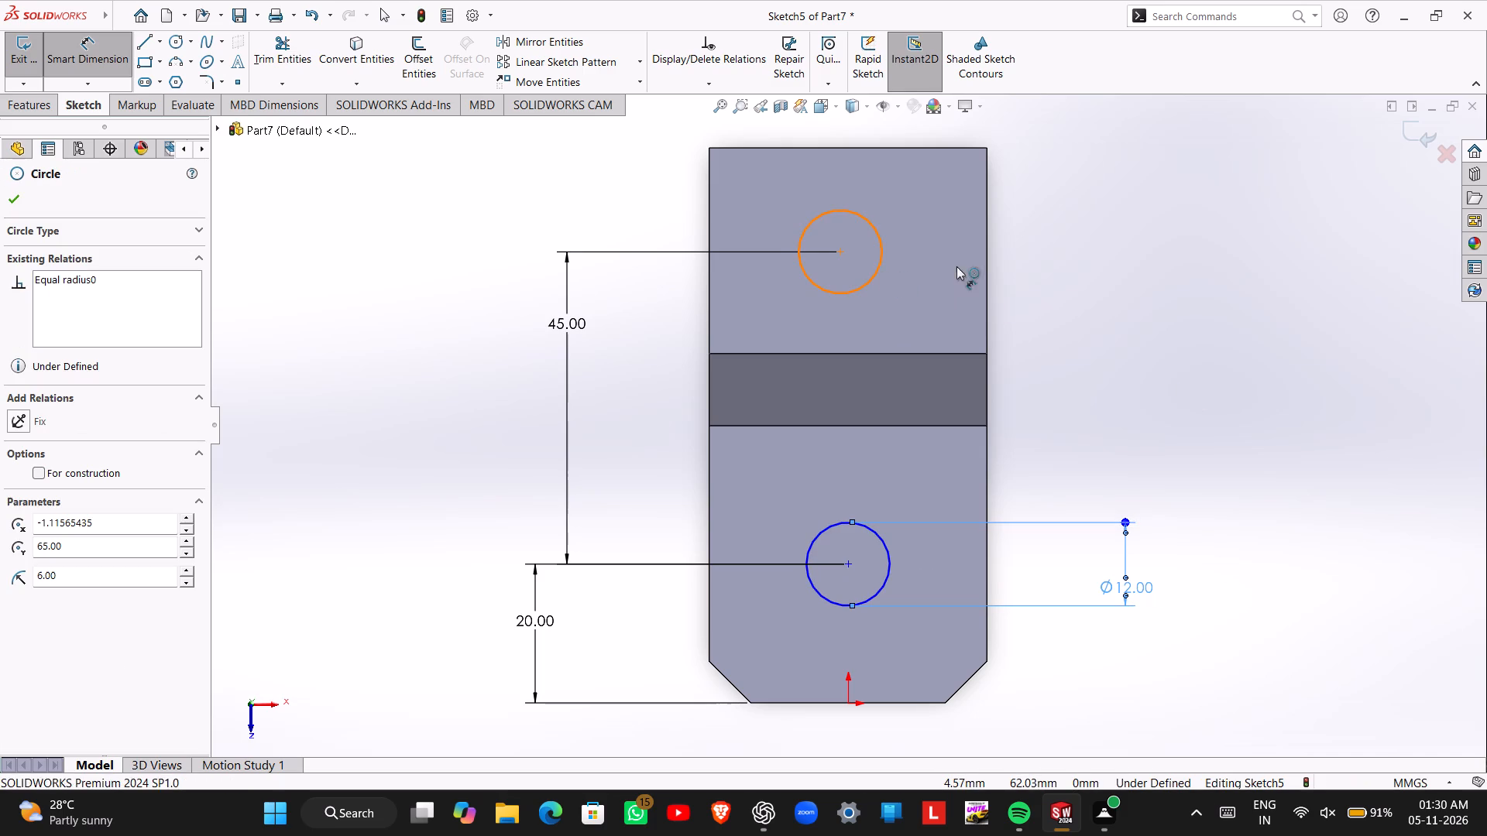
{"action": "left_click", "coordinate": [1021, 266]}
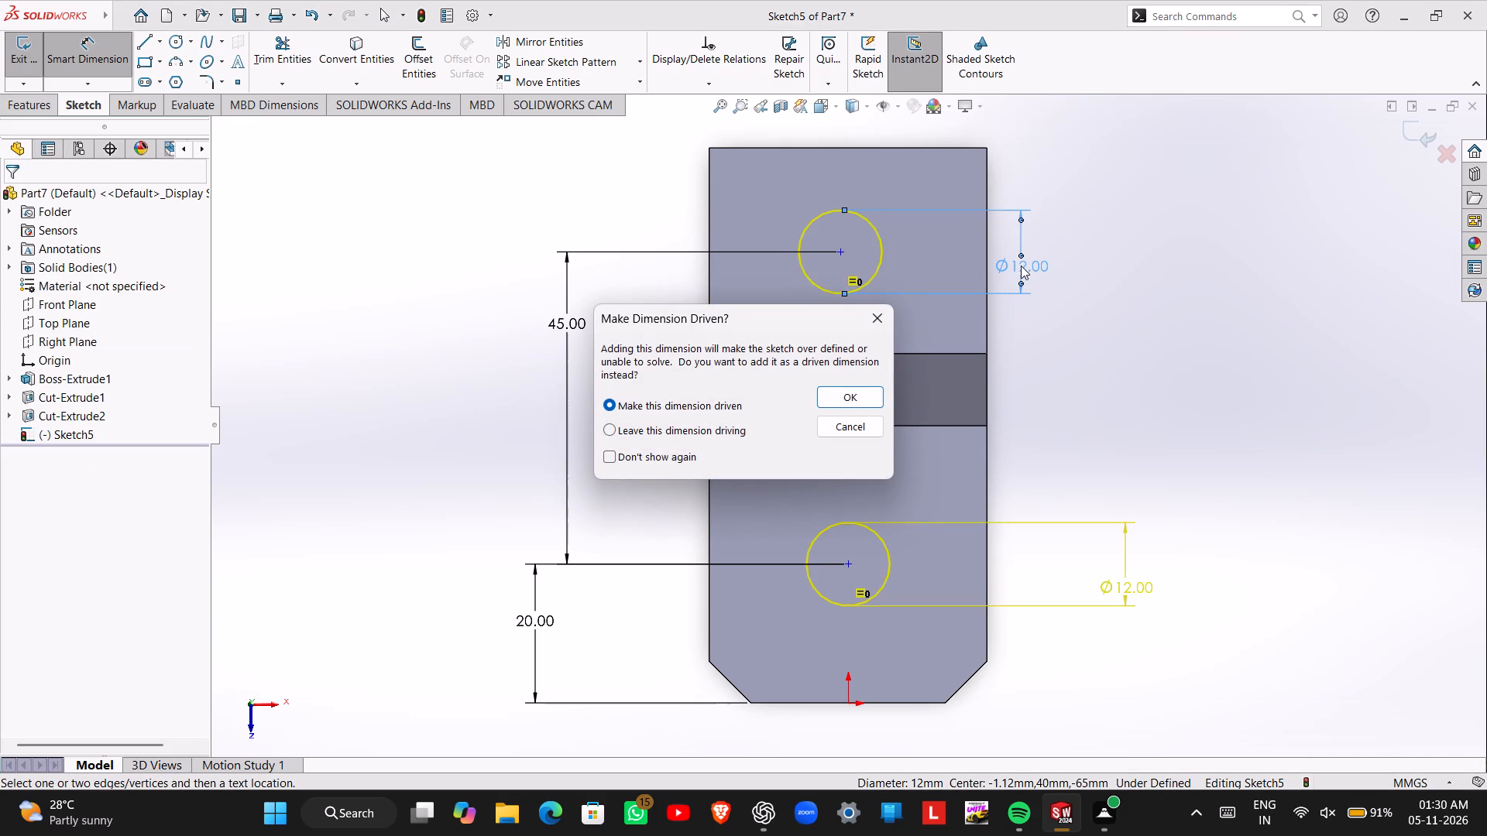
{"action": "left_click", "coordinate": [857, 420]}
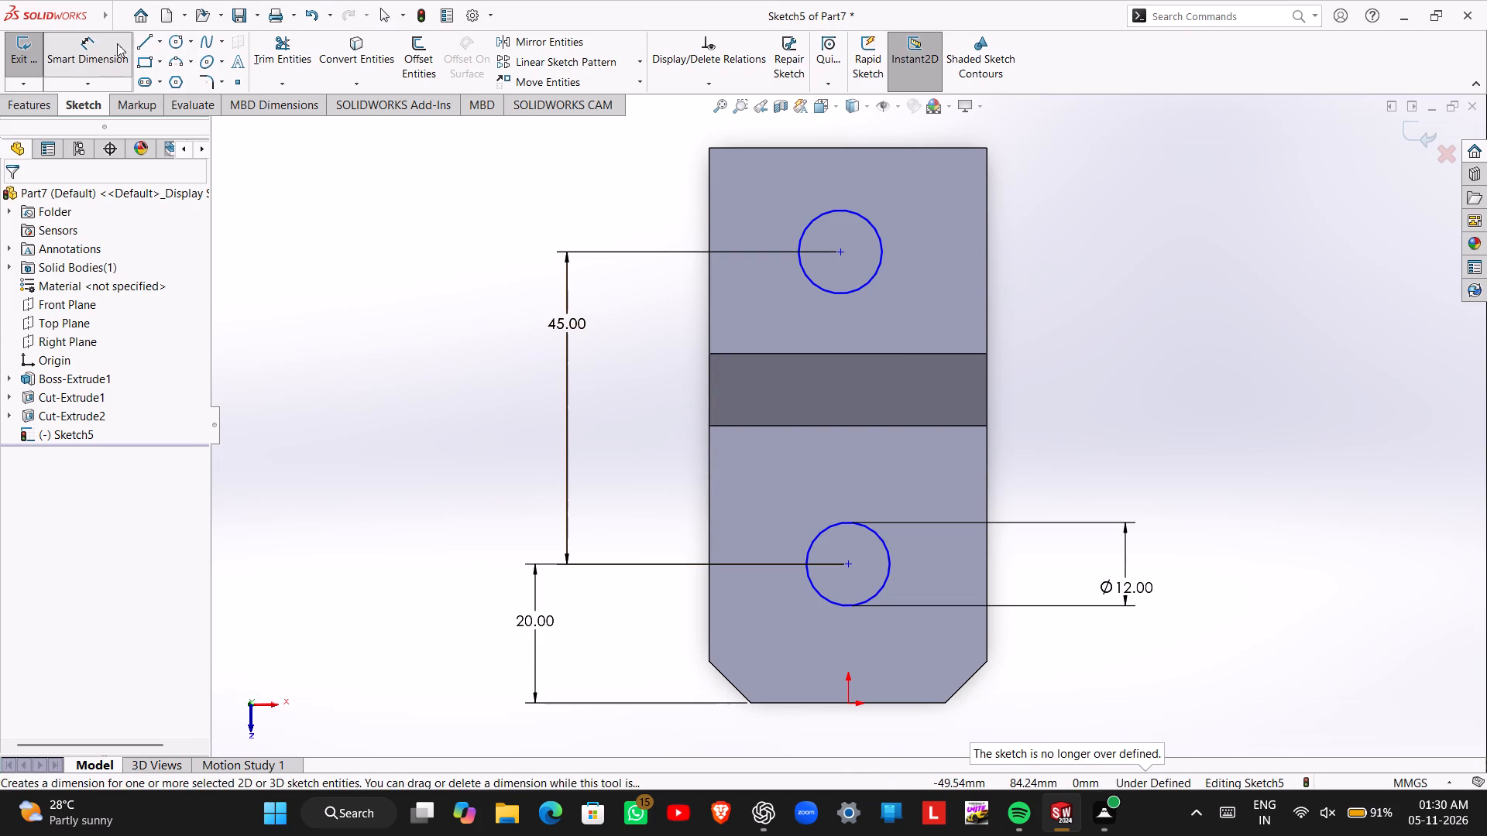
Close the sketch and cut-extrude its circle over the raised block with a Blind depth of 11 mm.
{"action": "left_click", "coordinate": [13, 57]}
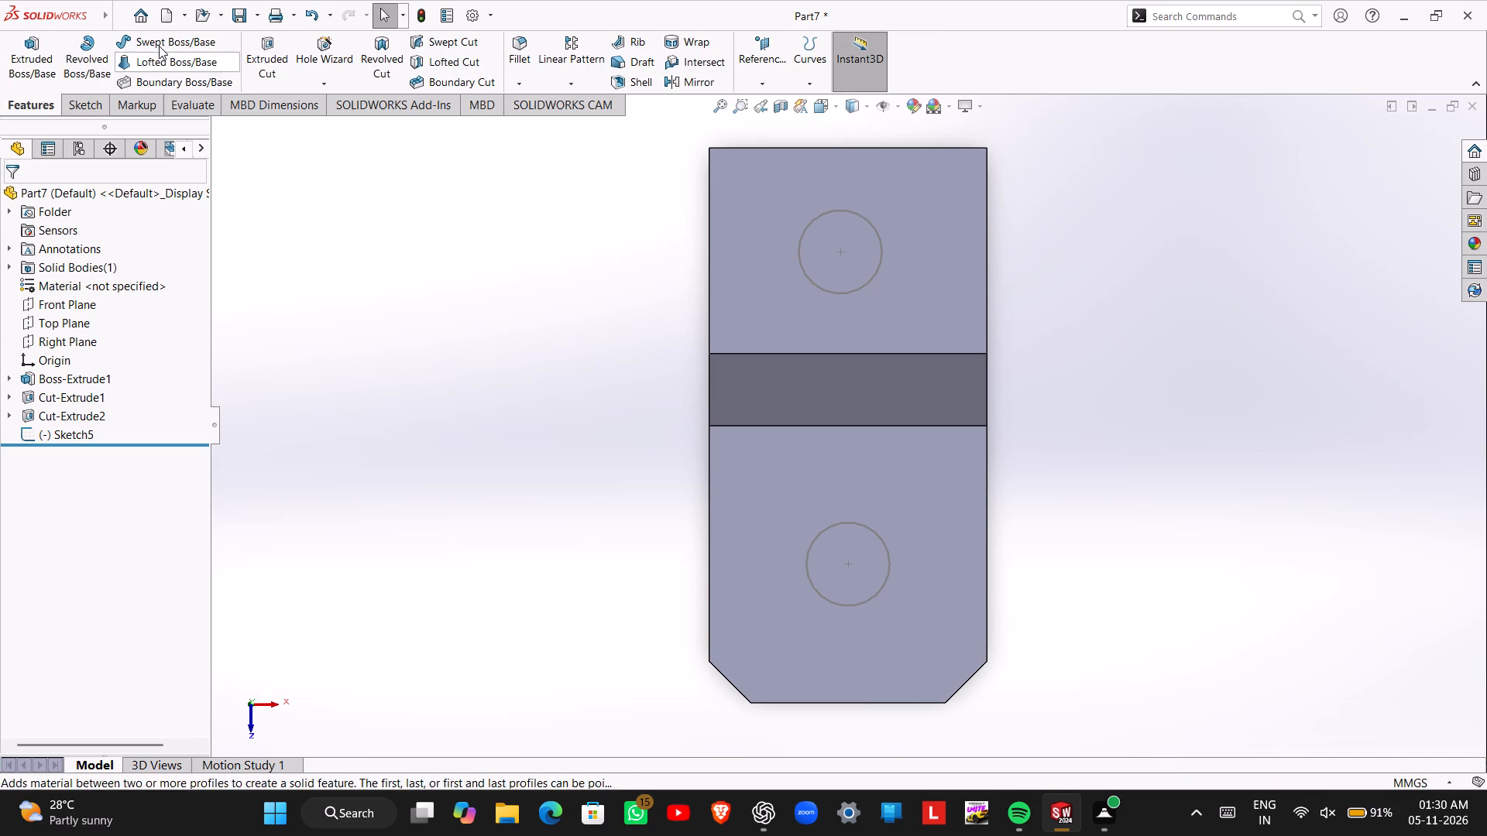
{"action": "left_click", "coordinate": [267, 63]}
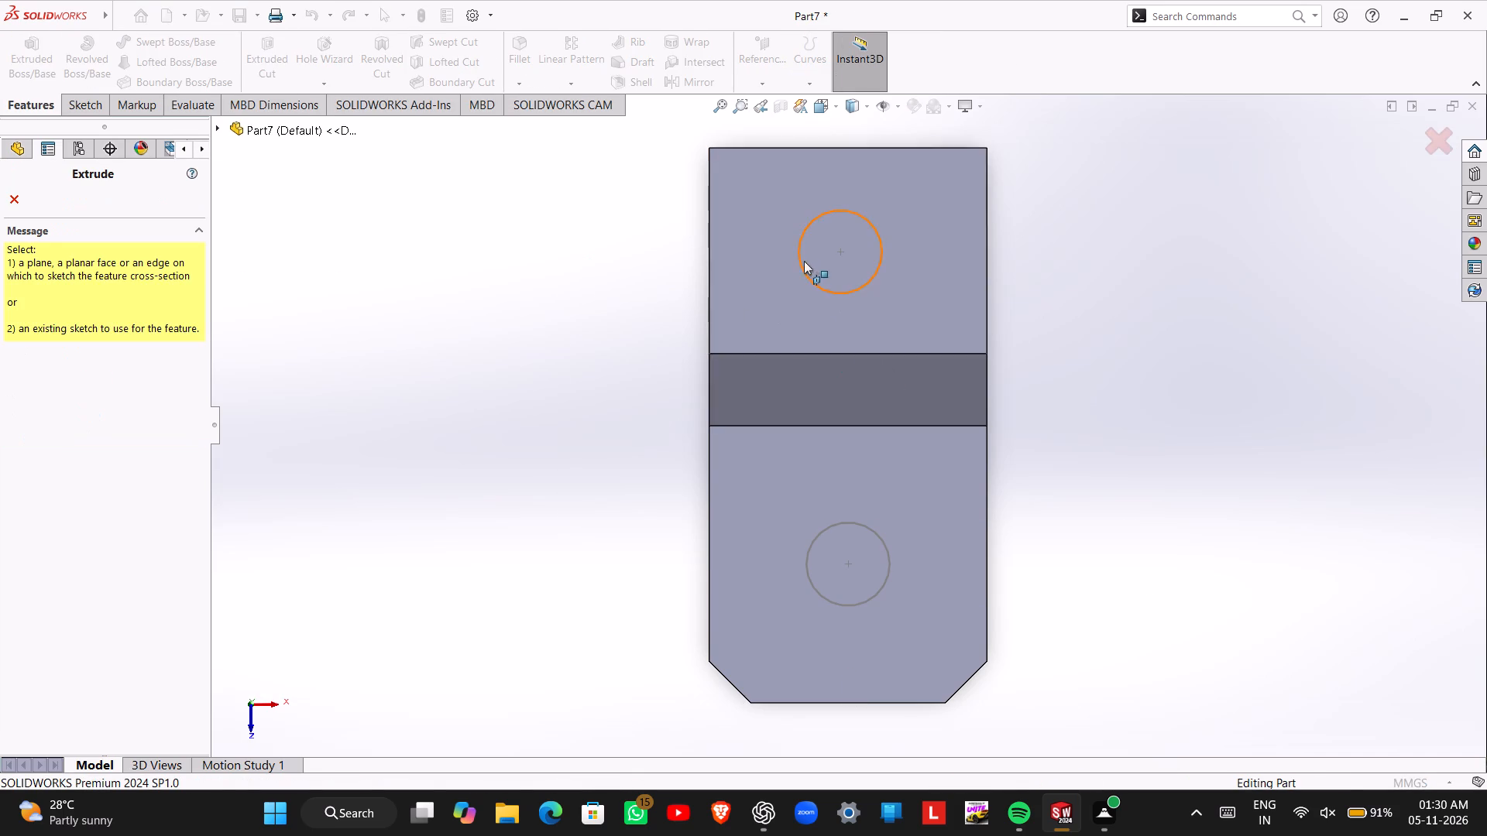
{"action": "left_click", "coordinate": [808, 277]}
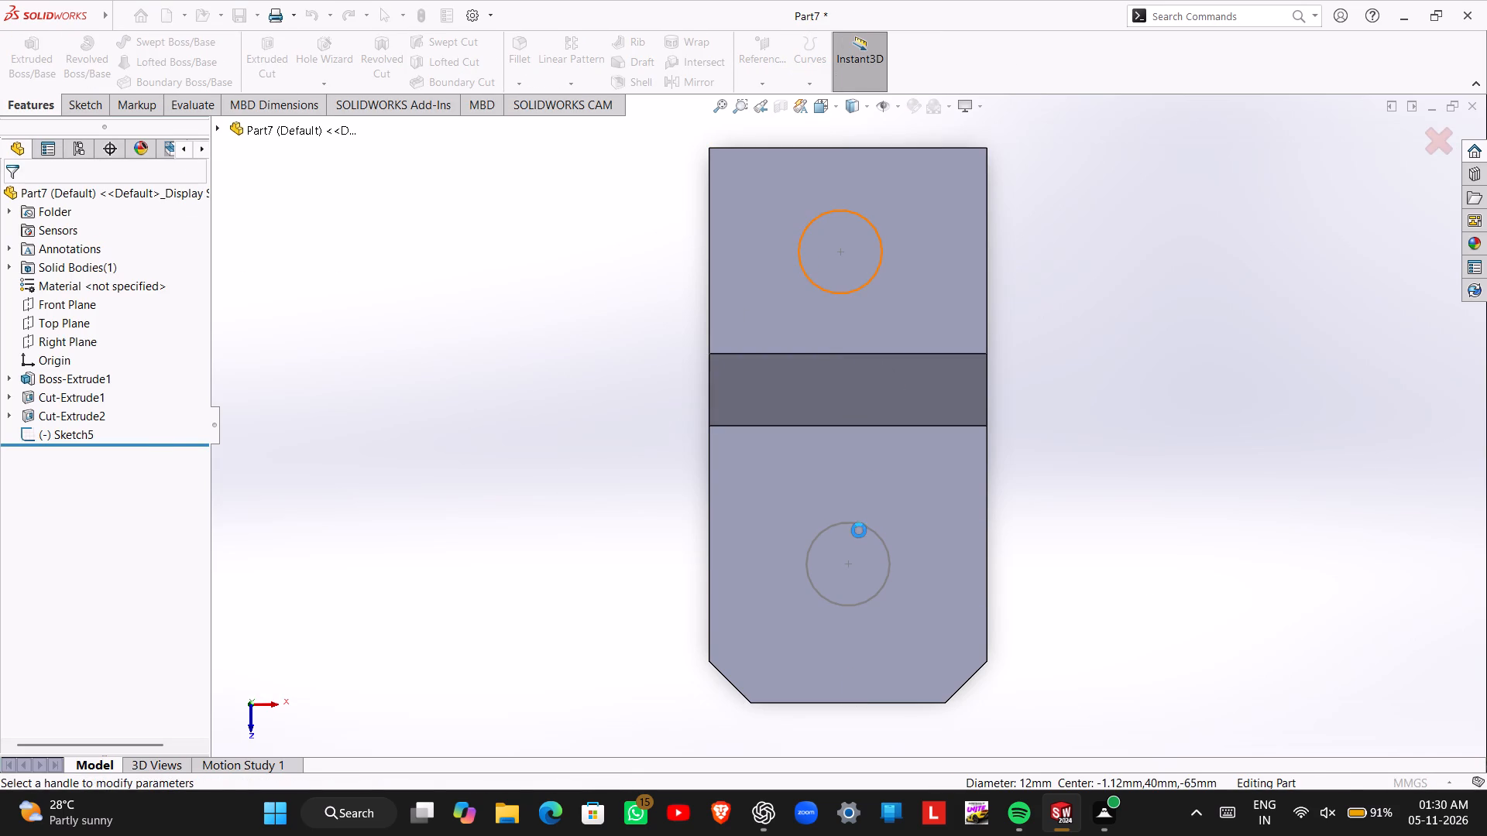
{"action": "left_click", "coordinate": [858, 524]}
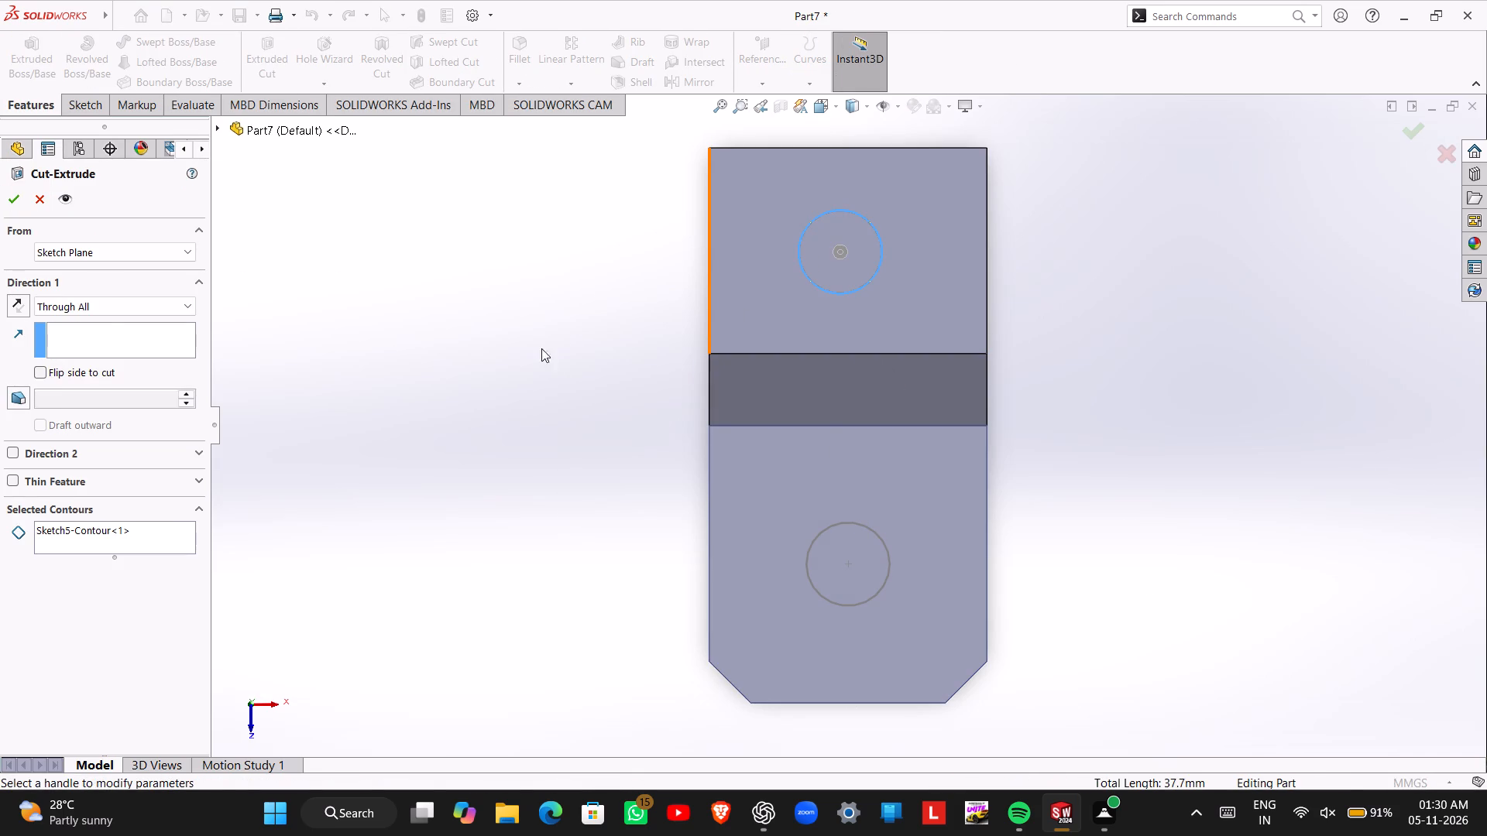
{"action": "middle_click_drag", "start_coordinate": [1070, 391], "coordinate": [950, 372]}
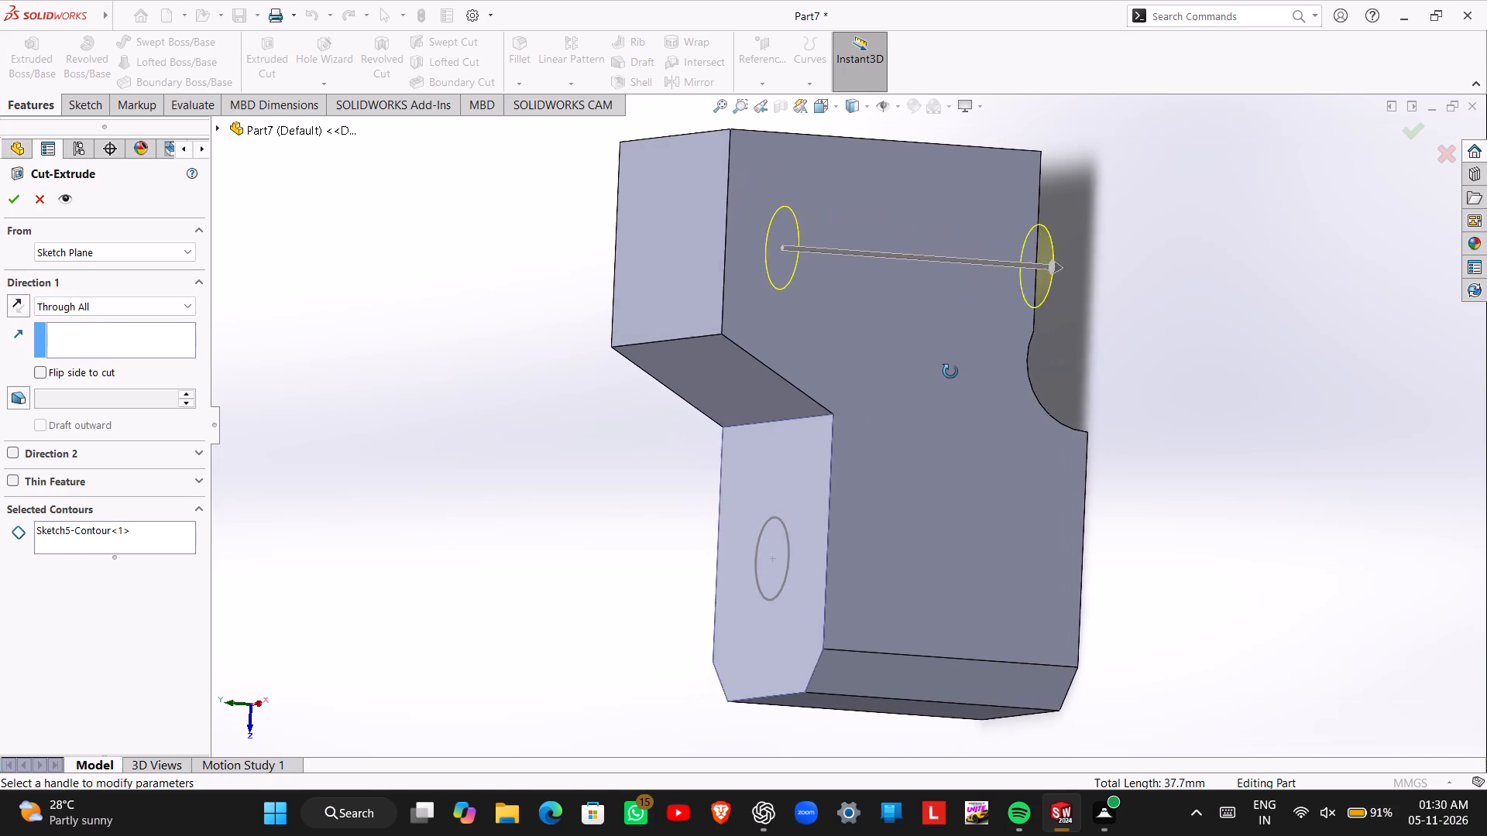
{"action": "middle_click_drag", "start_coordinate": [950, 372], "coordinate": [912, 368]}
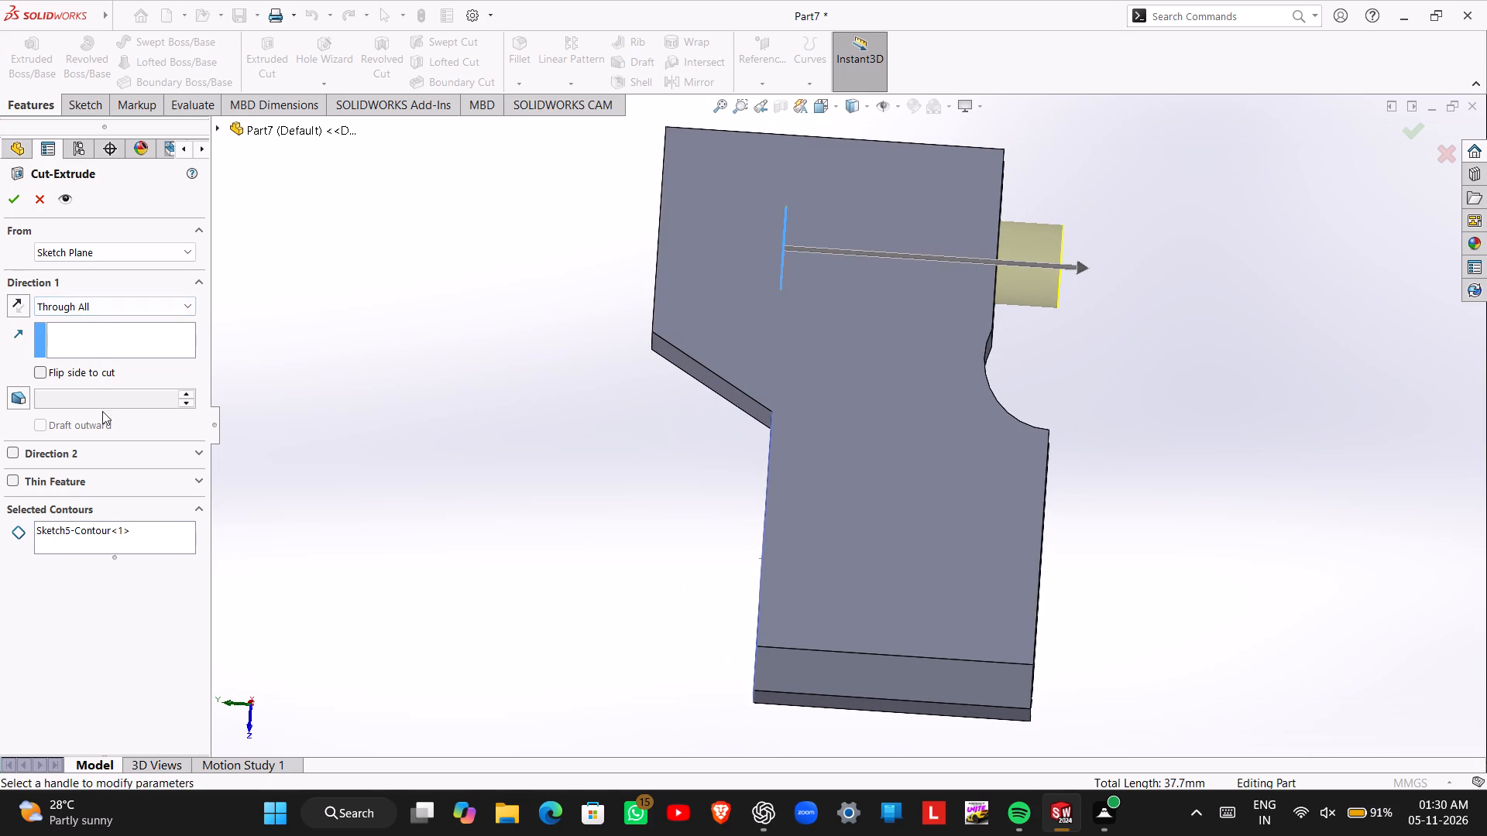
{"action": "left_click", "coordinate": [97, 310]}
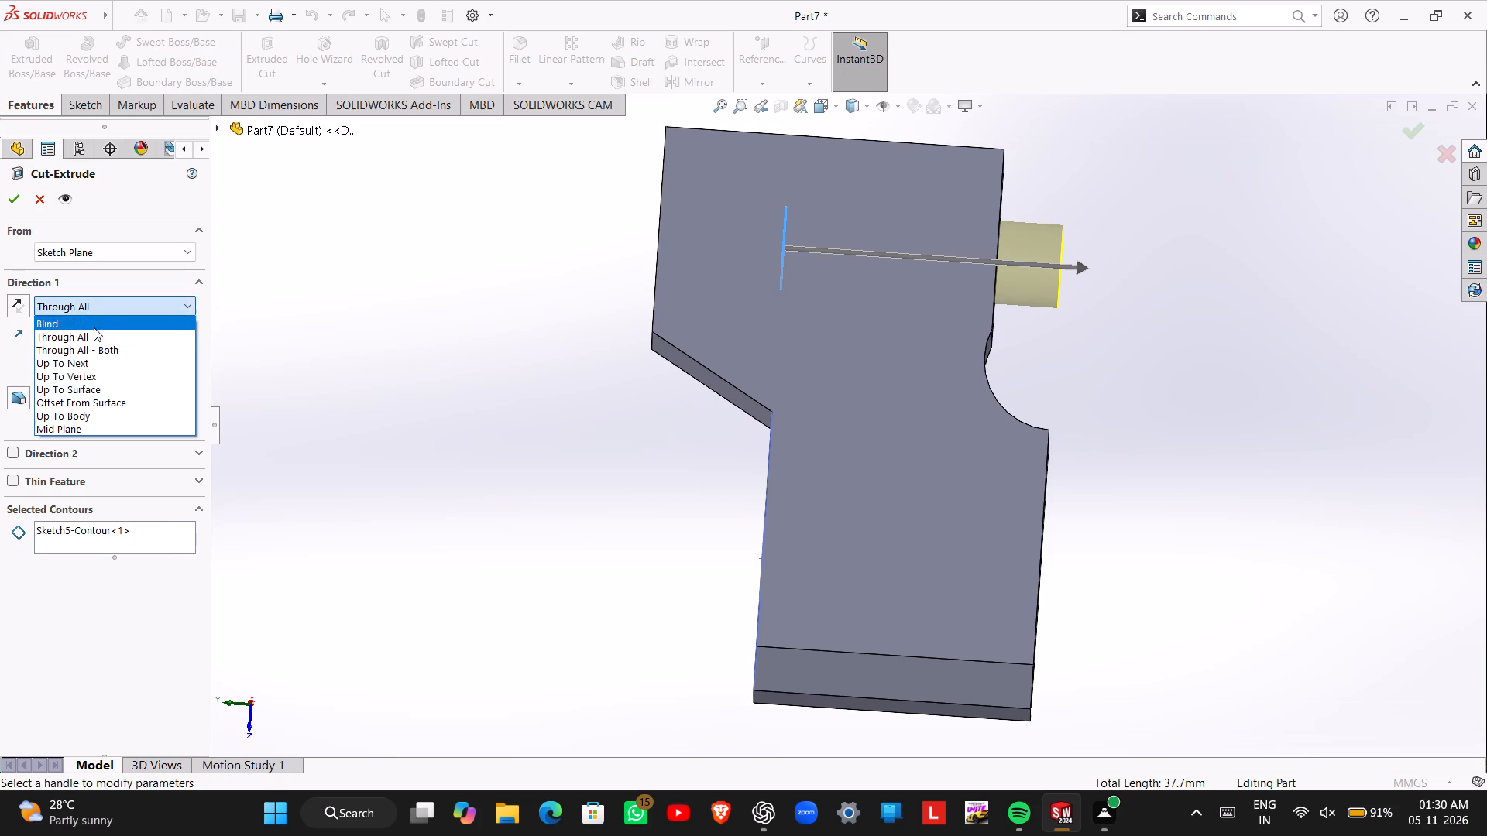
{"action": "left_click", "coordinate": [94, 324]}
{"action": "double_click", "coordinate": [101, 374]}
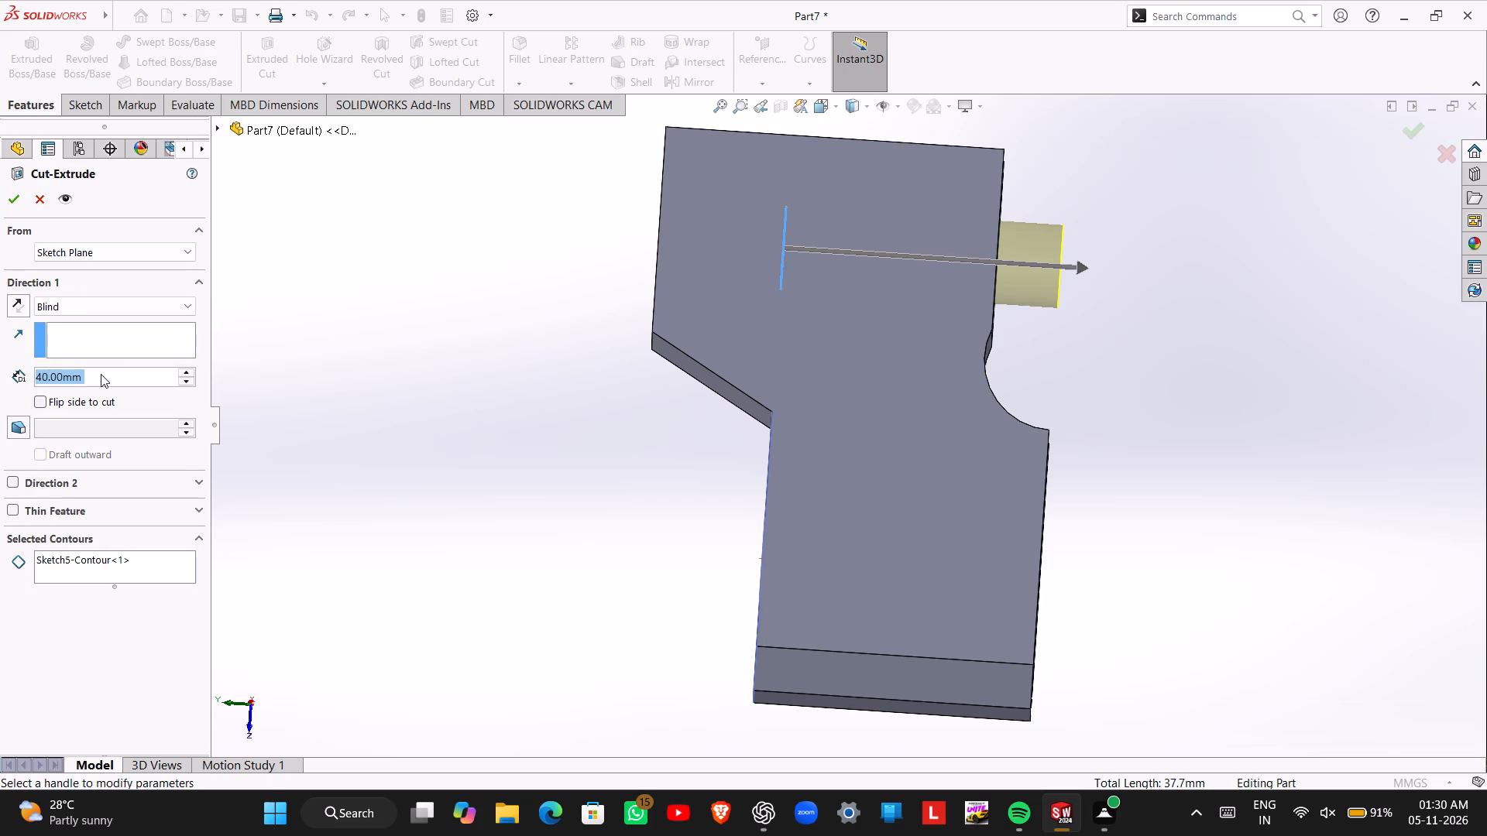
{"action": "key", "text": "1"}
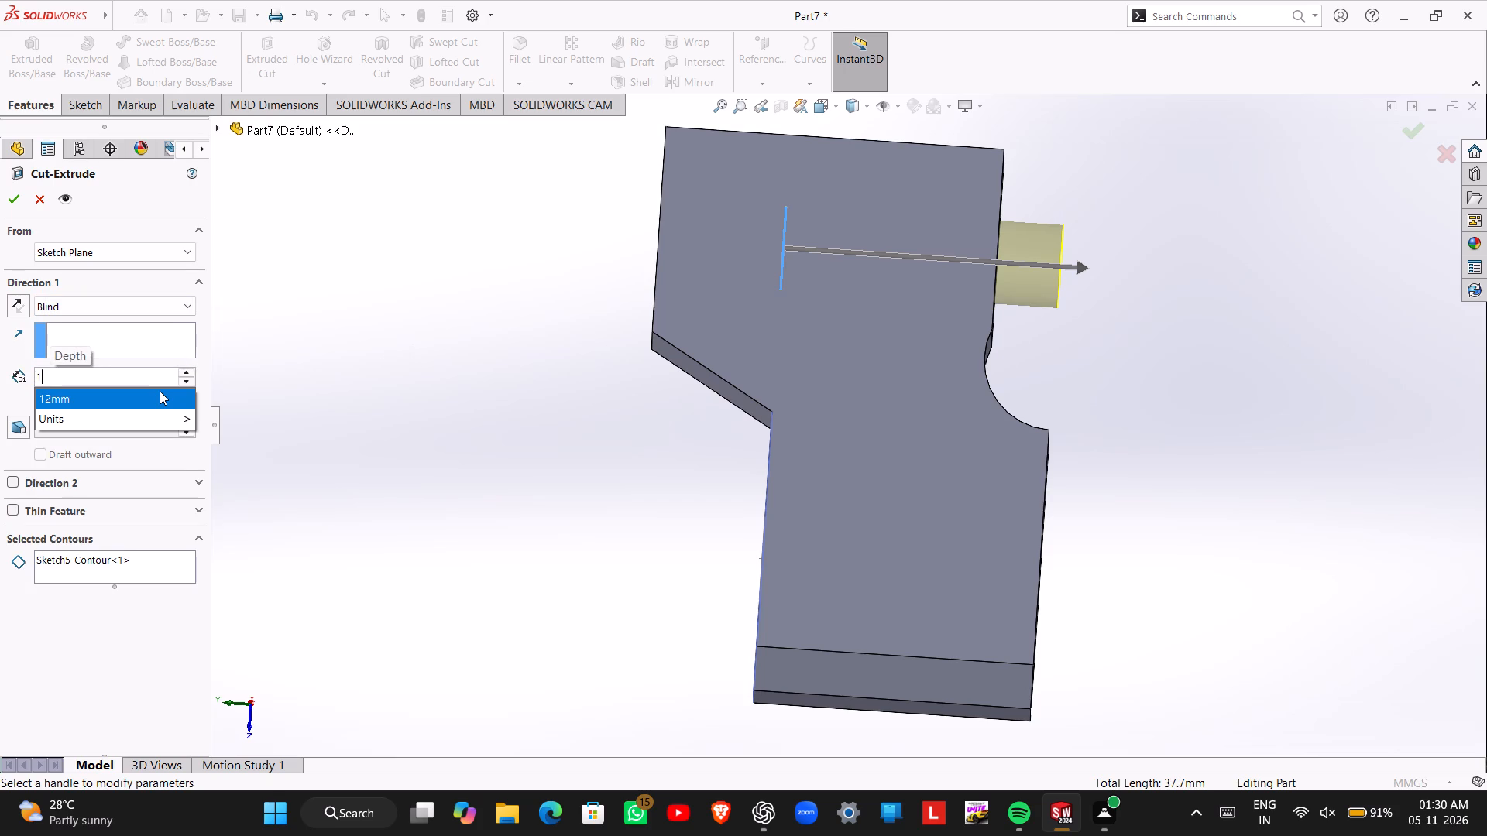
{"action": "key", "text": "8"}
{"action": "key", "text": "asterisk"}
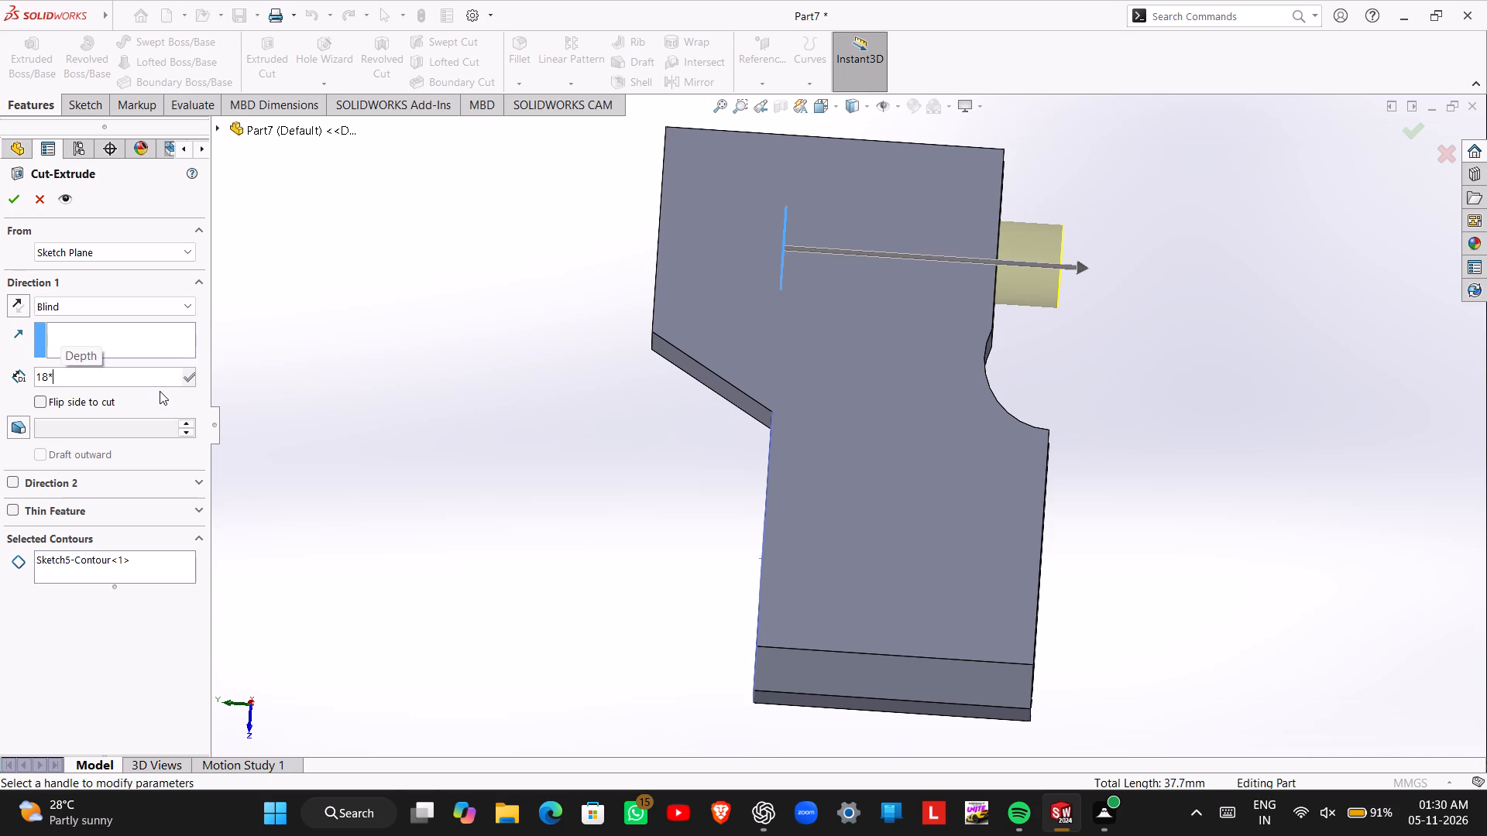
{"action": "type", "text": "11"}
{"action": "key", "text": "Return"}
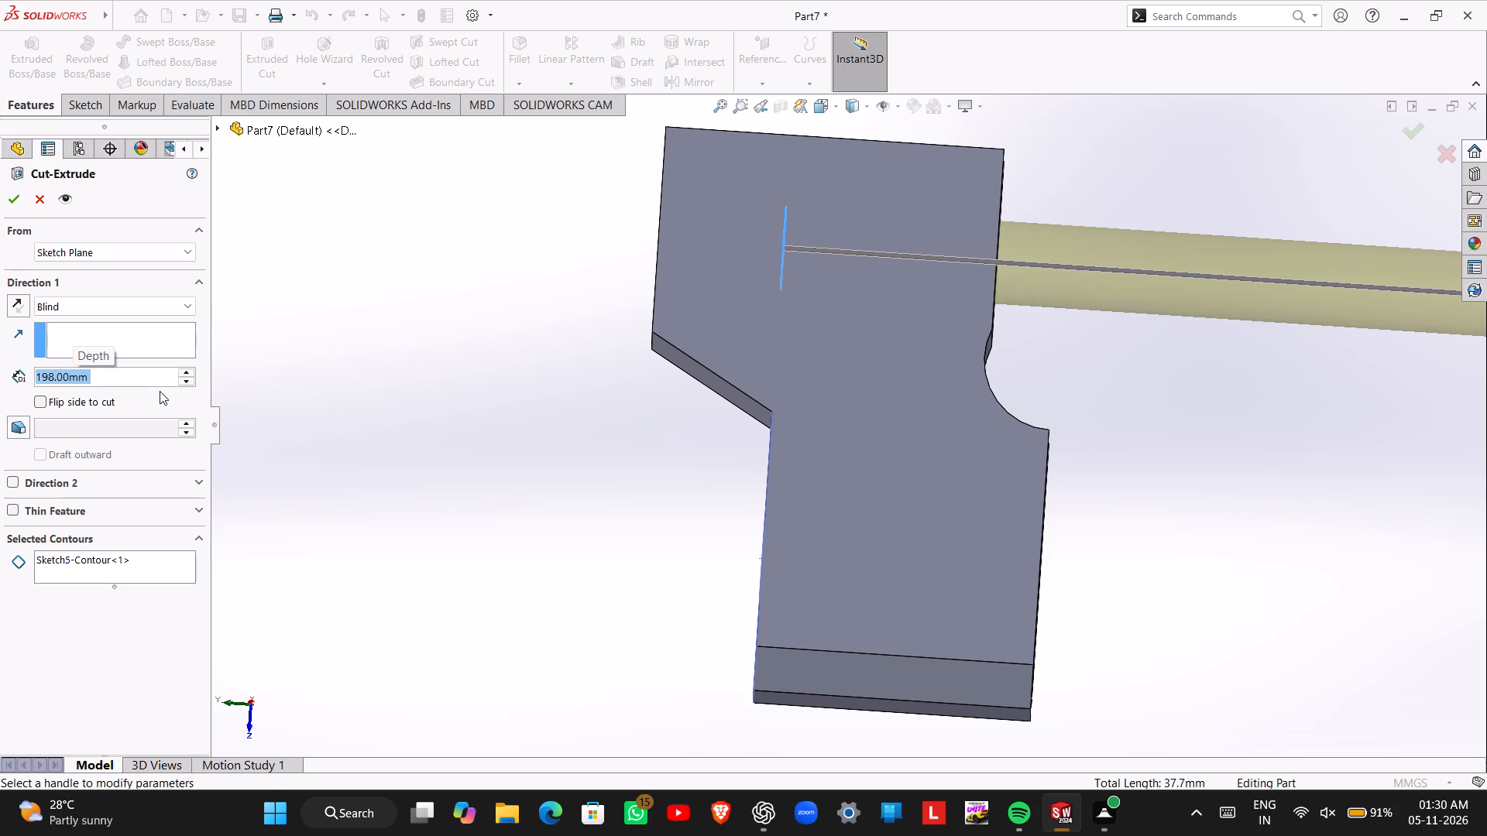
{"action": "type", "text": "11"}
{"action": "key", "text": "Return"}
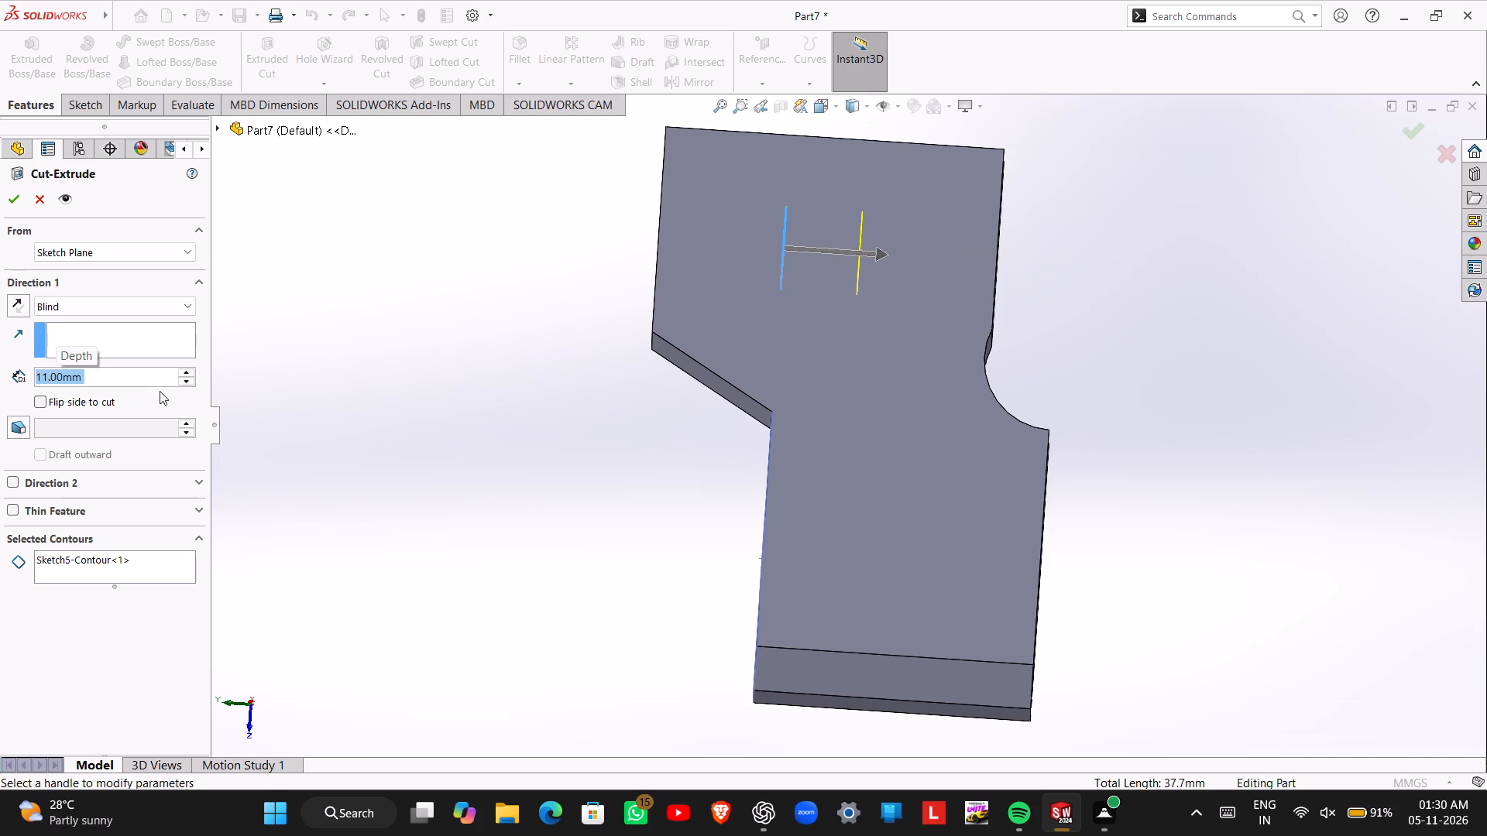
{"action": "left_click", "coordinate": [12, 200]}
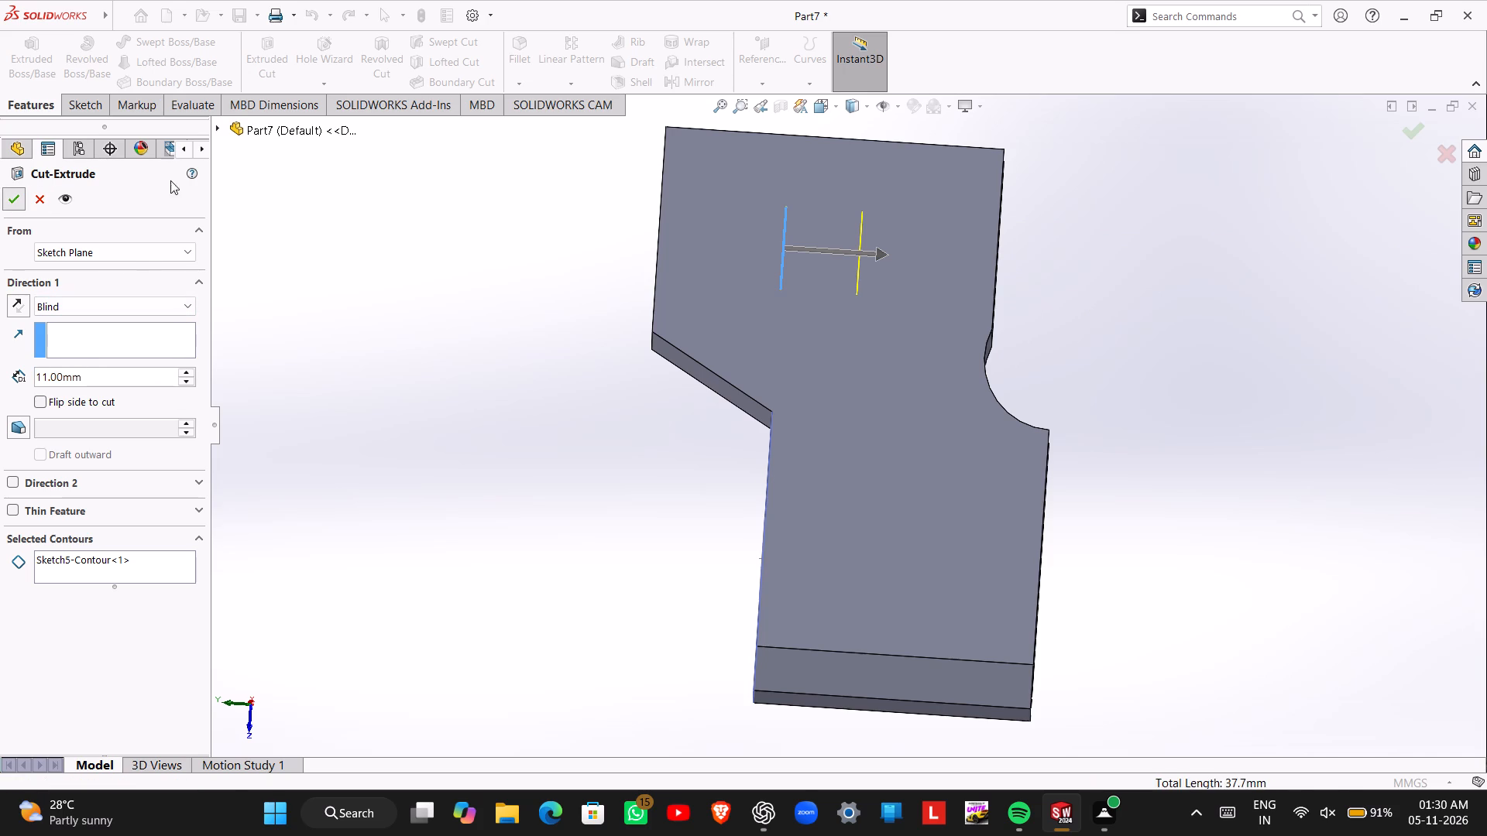
Examine the part from several sides, including the Left view, to check the new circular cut.
{"action": "middle_click_drag", "start_coordinate": [637, 559], "coordinate": [724, 564]}
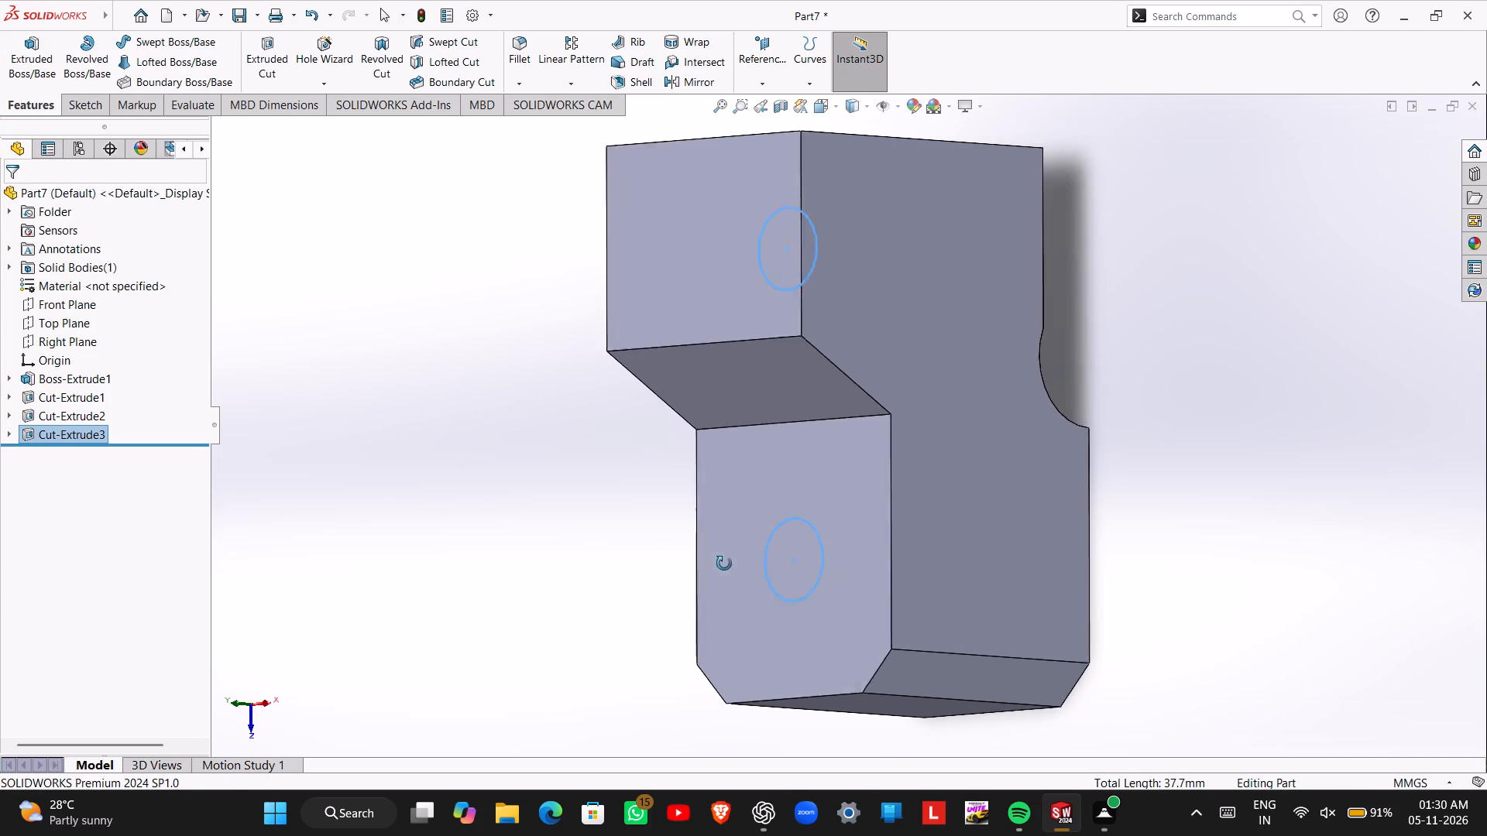
{"action": "middle_click_drag", "start_coordinate": [724, 564], "coordinate": [802, 558]}
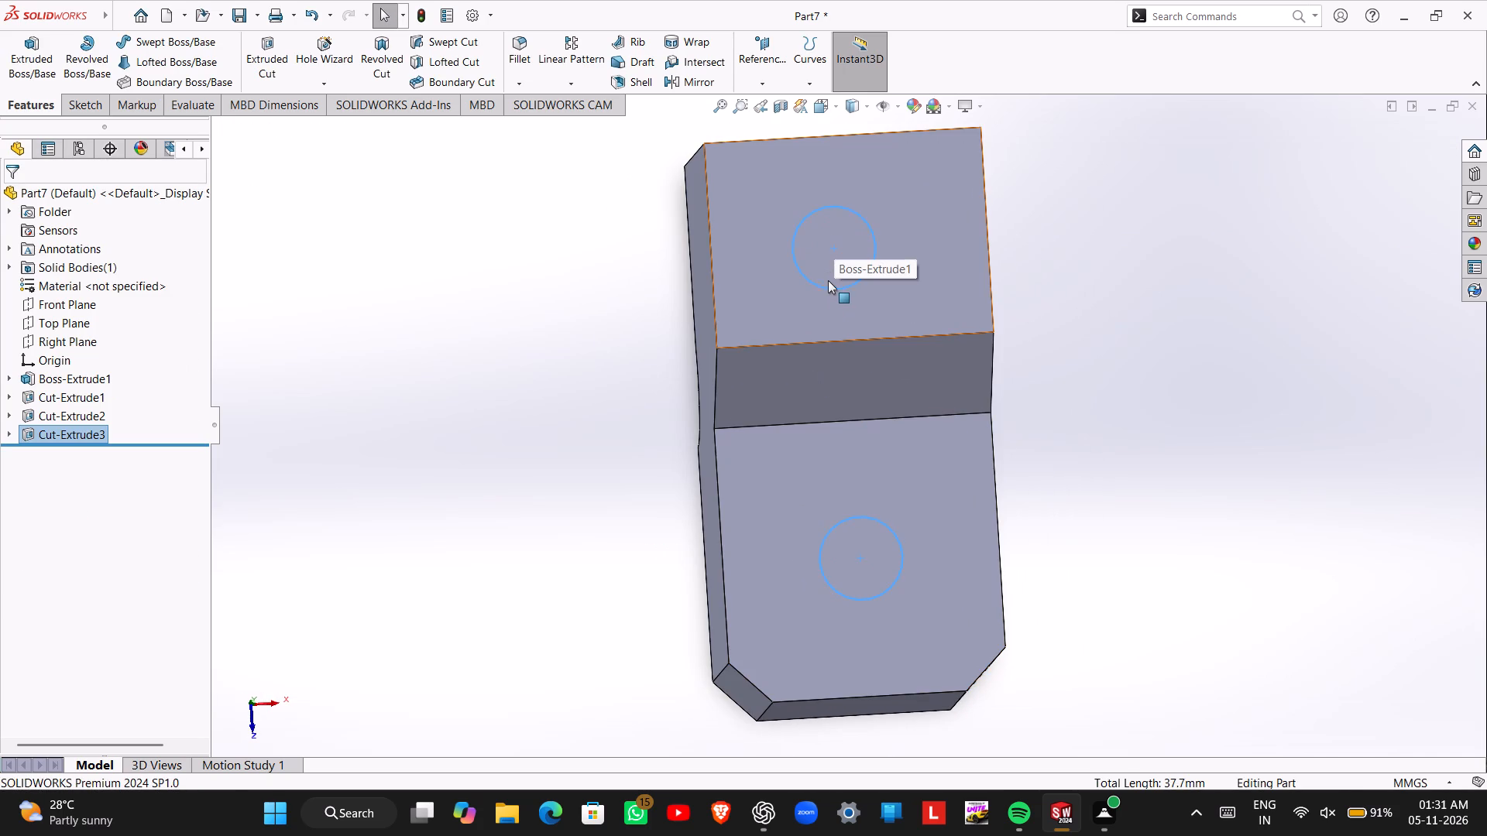
{"action": "left_click", "coordinate": [828, 287]}
{"action": "key", "text": "Escape"}
{"action": "key", "text": "Escape"}
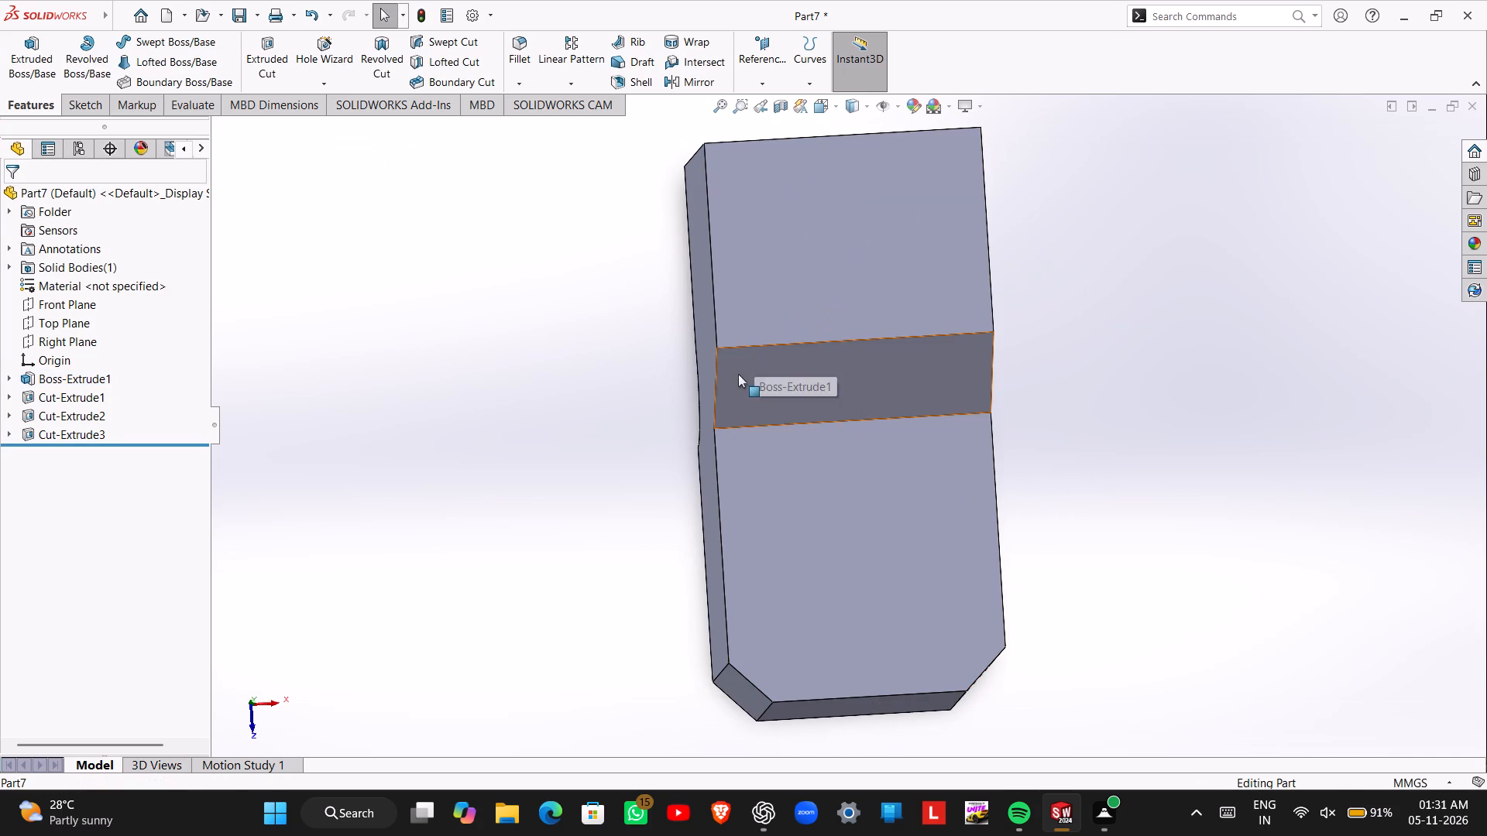
{"action": "key", "text": "Escape"}
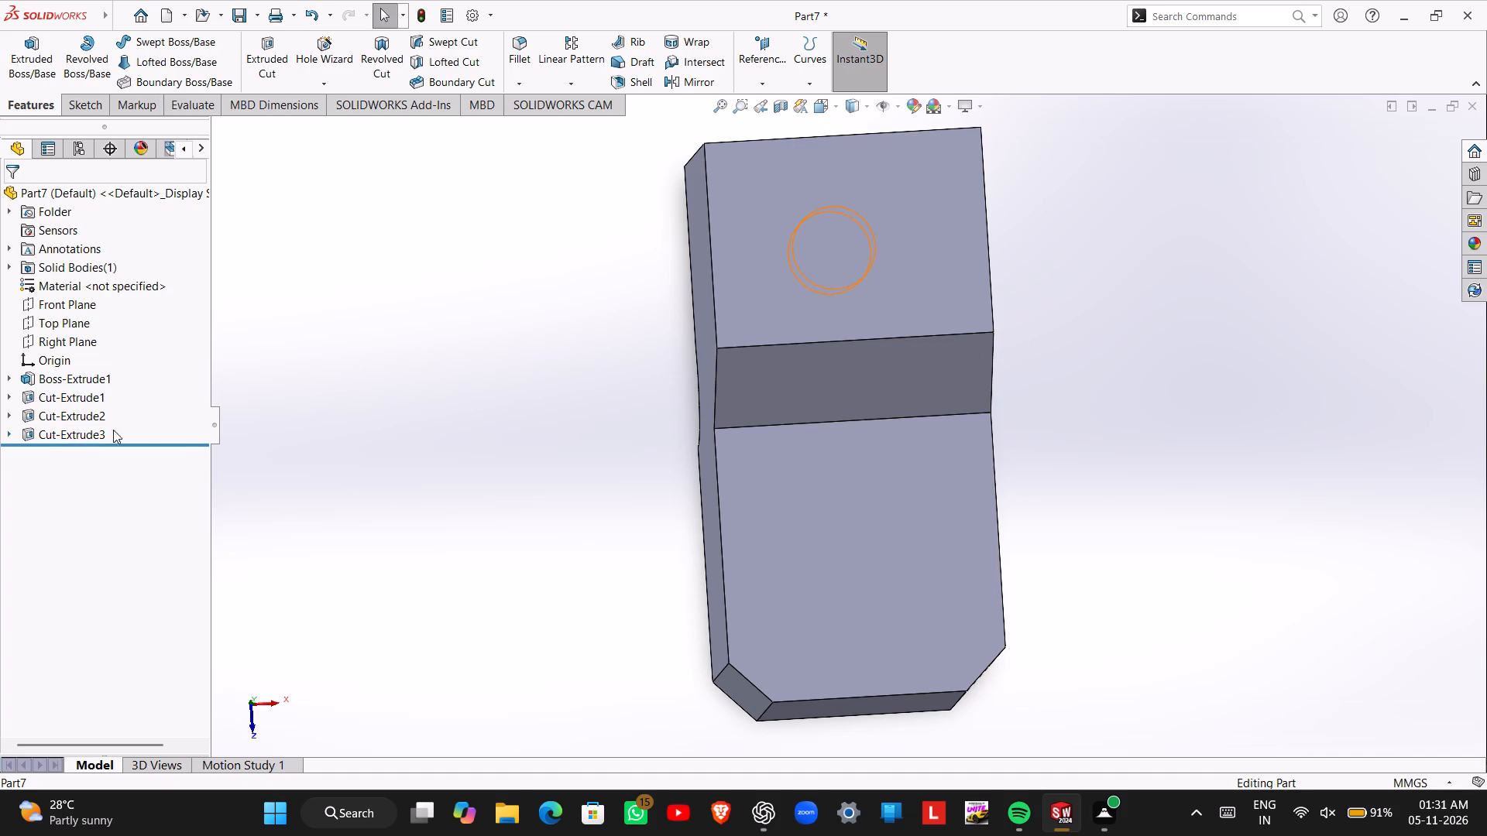
{"action": "right_click_drag", "start_coordinate": [744, 588], "coordinate": [669, 522]}
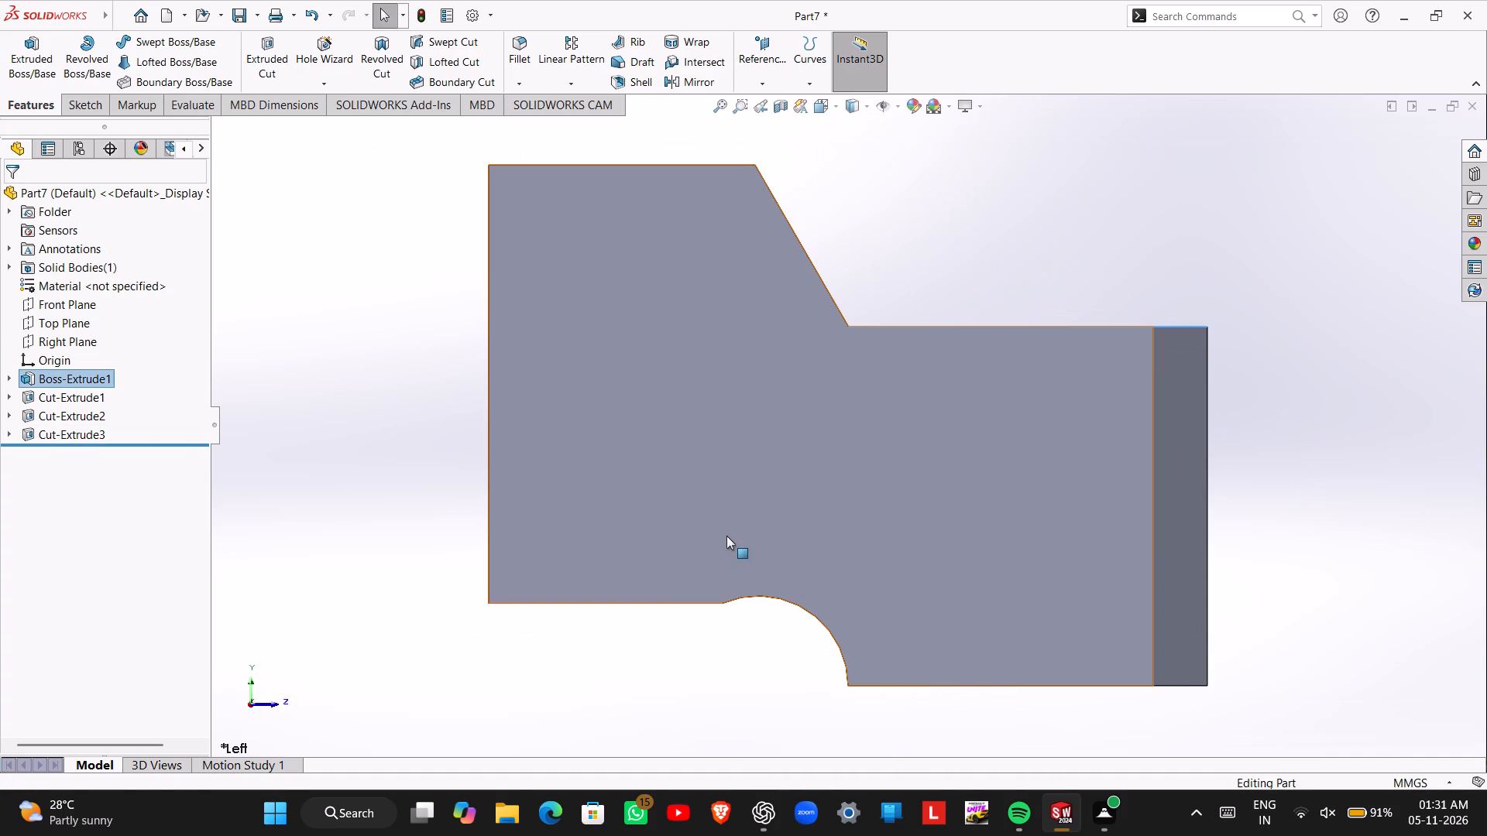
{"action": "left_click", "coordinate": [404, 505]}
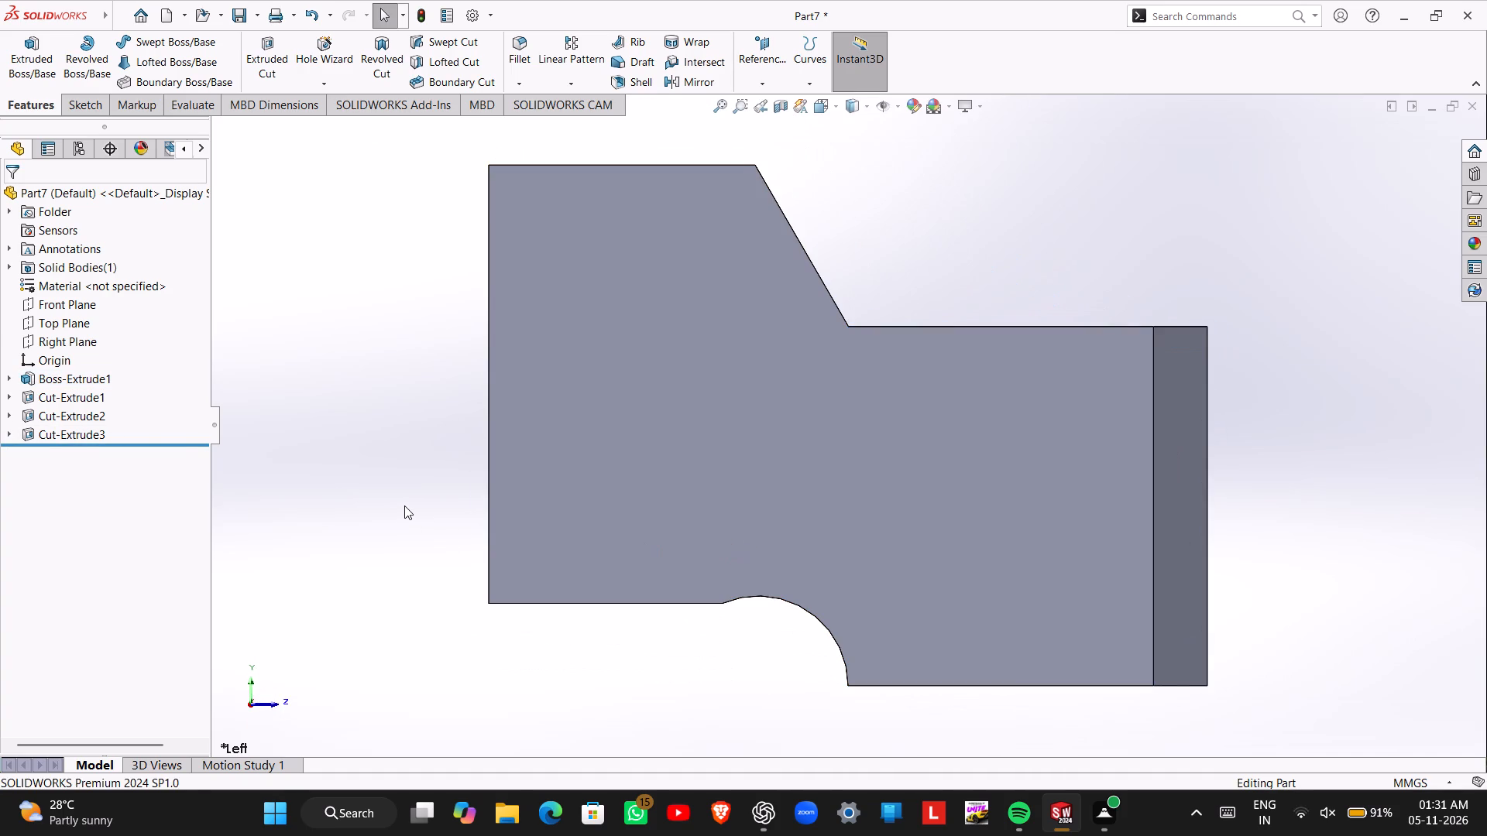
{"action": "middle_click_drag", "start_coordinate": [979, 491], "coordinate": [638, 510]}
{"action": "scroll", "coordinate": [640, 503], "scroll_direction": "up", "scroll_amount": 1}
{"action": "middle_click_drag", "start_coordinate": [756, 413], "coordinate": [779, 566]}
{"action": "scroll", "coordinate": [792, 546], "scroll_direction": "down", "scroll_amount": 1}
{"action": "scroll", "coordinate": [803, 521], "scroll_direction": "up", "scroll_amount": 2}
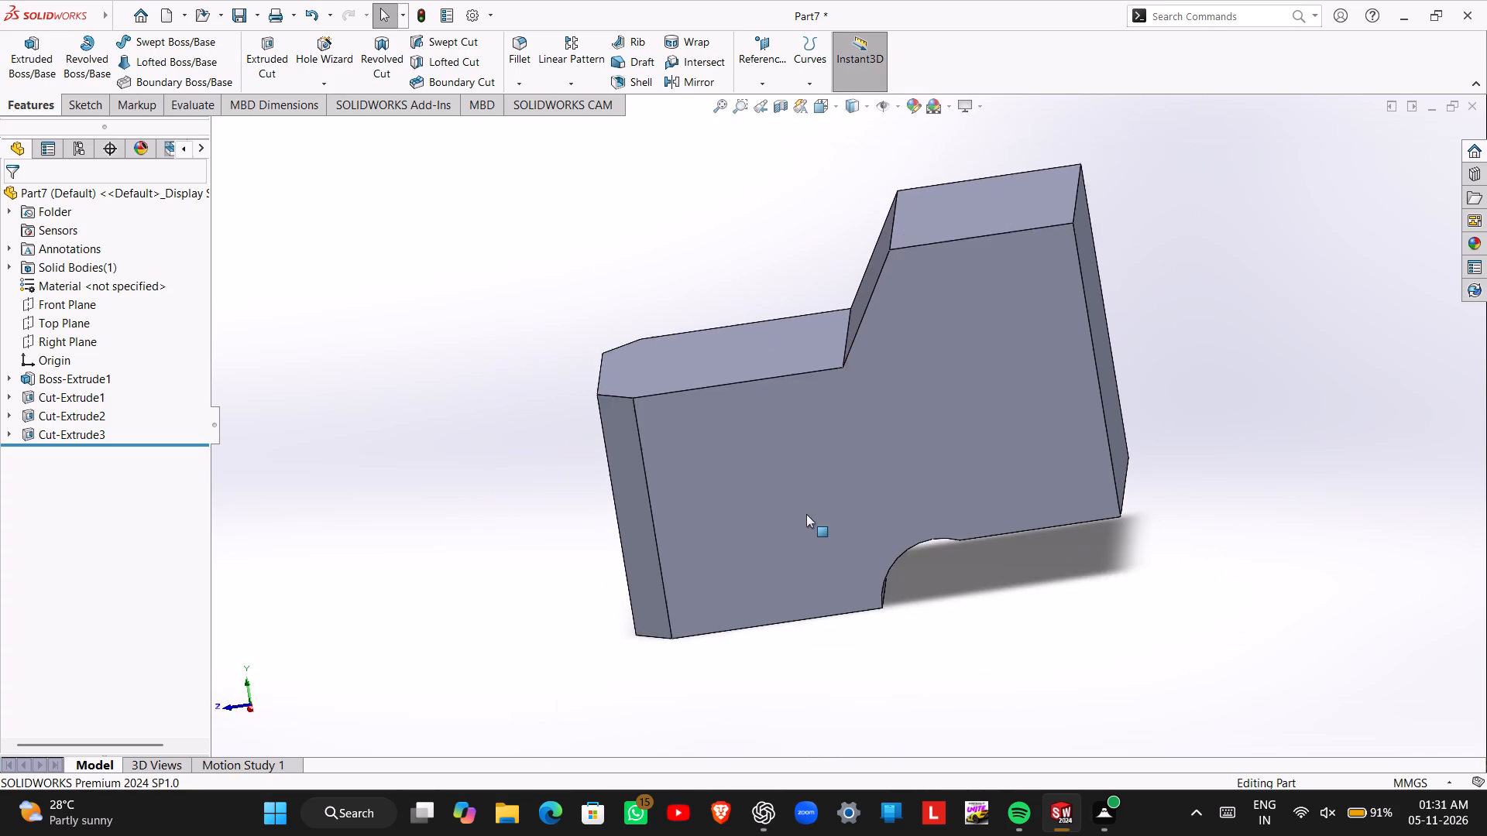
{"action": "scroll", "coordinate": [806, 514], "scroll_direction": "up", "scroll_amount": 2}
{"action": "middle_click_drag", "start_coordinate": [812, 444], "coordinate": [820, 509]}
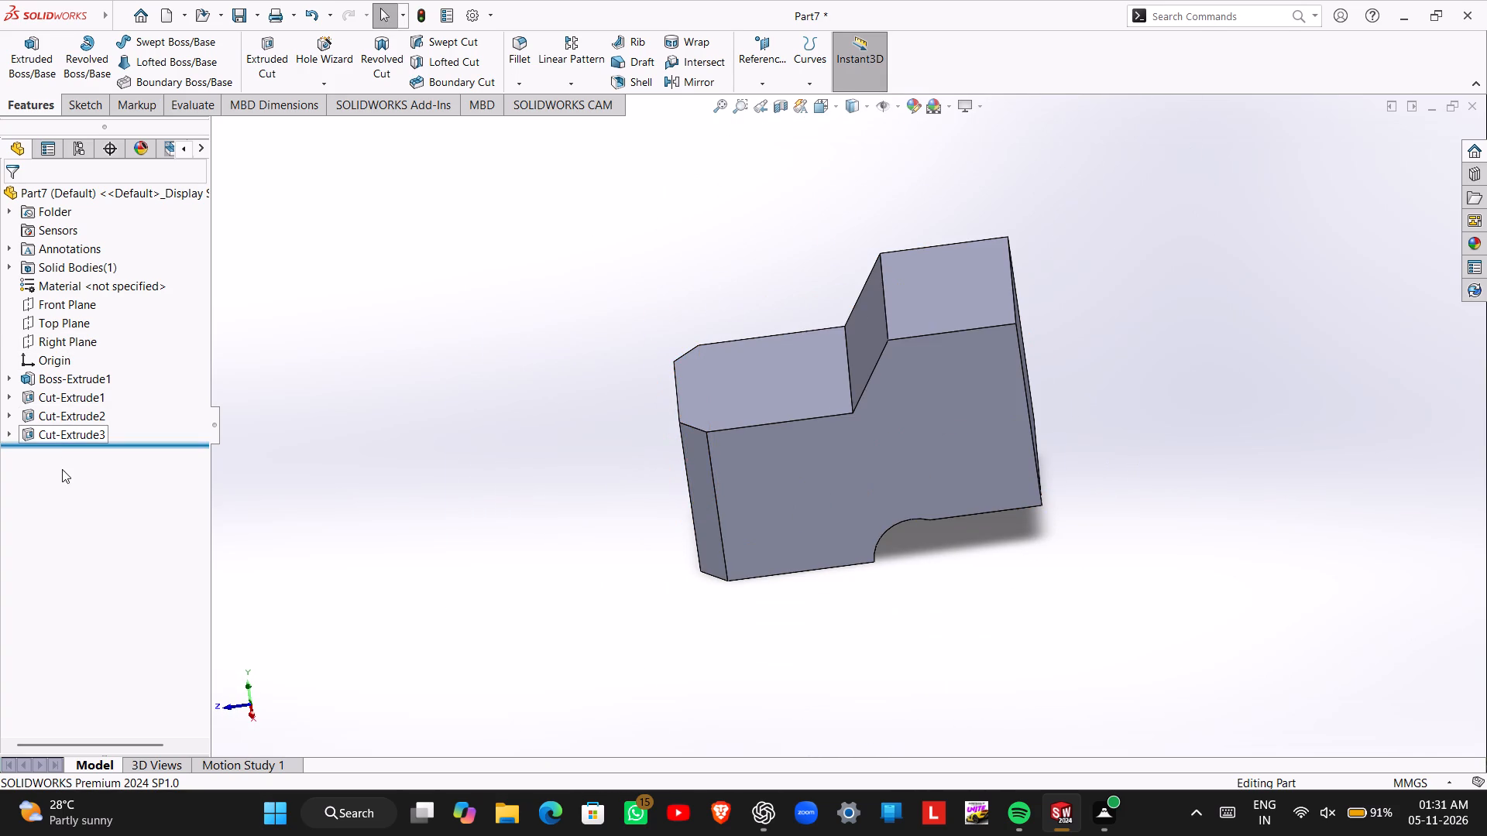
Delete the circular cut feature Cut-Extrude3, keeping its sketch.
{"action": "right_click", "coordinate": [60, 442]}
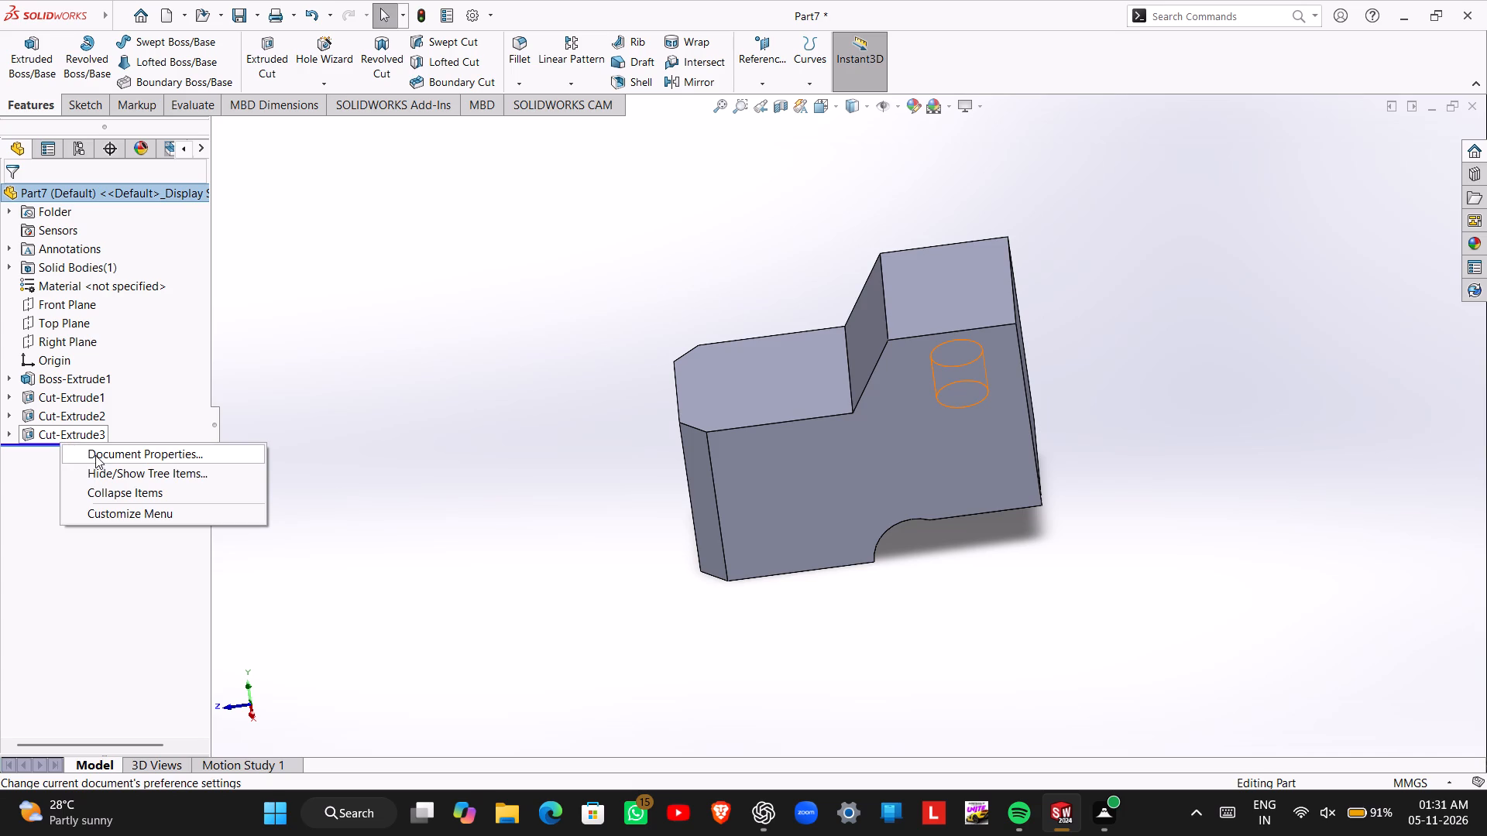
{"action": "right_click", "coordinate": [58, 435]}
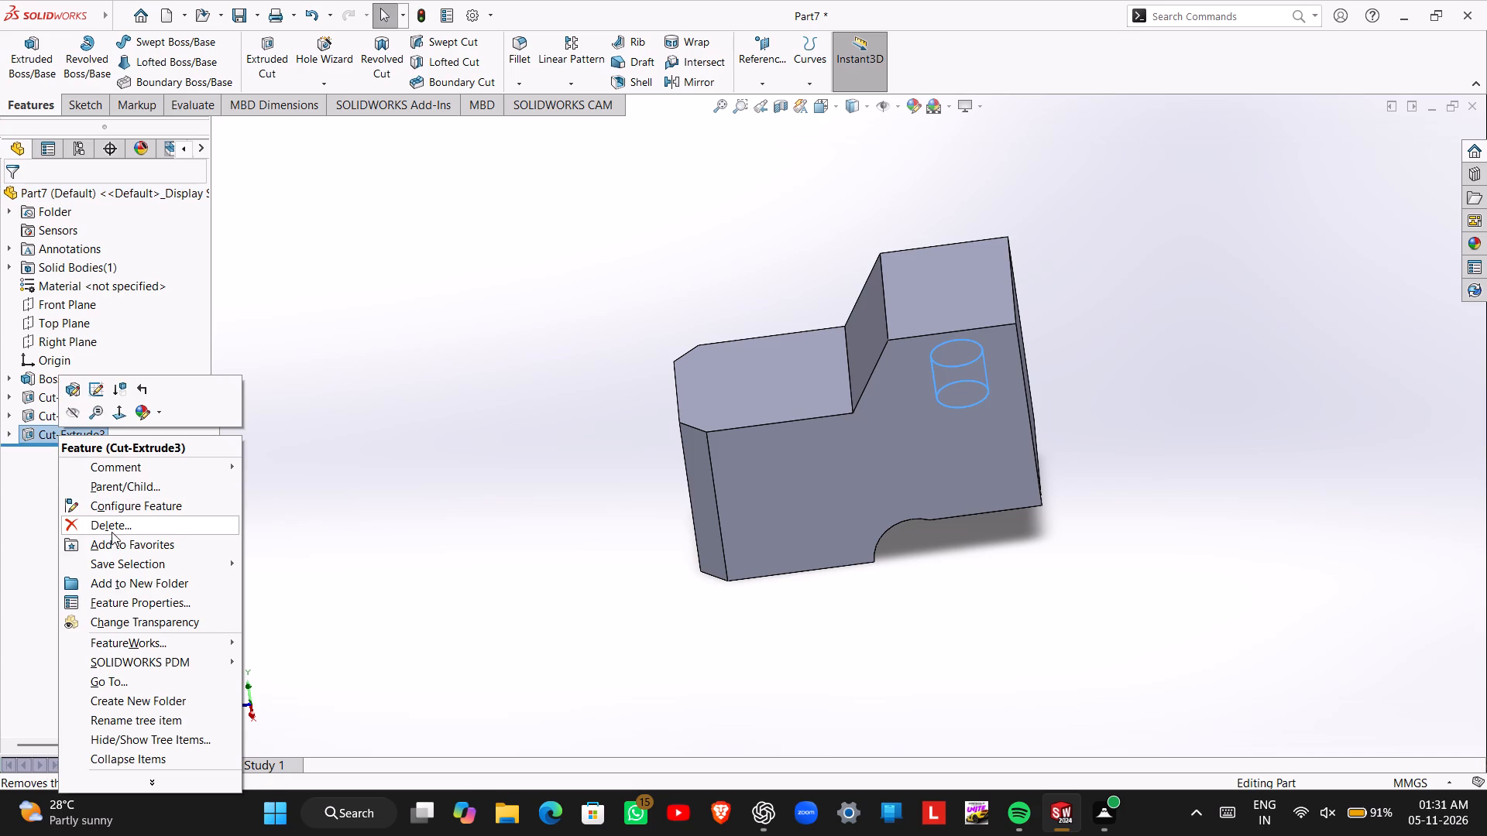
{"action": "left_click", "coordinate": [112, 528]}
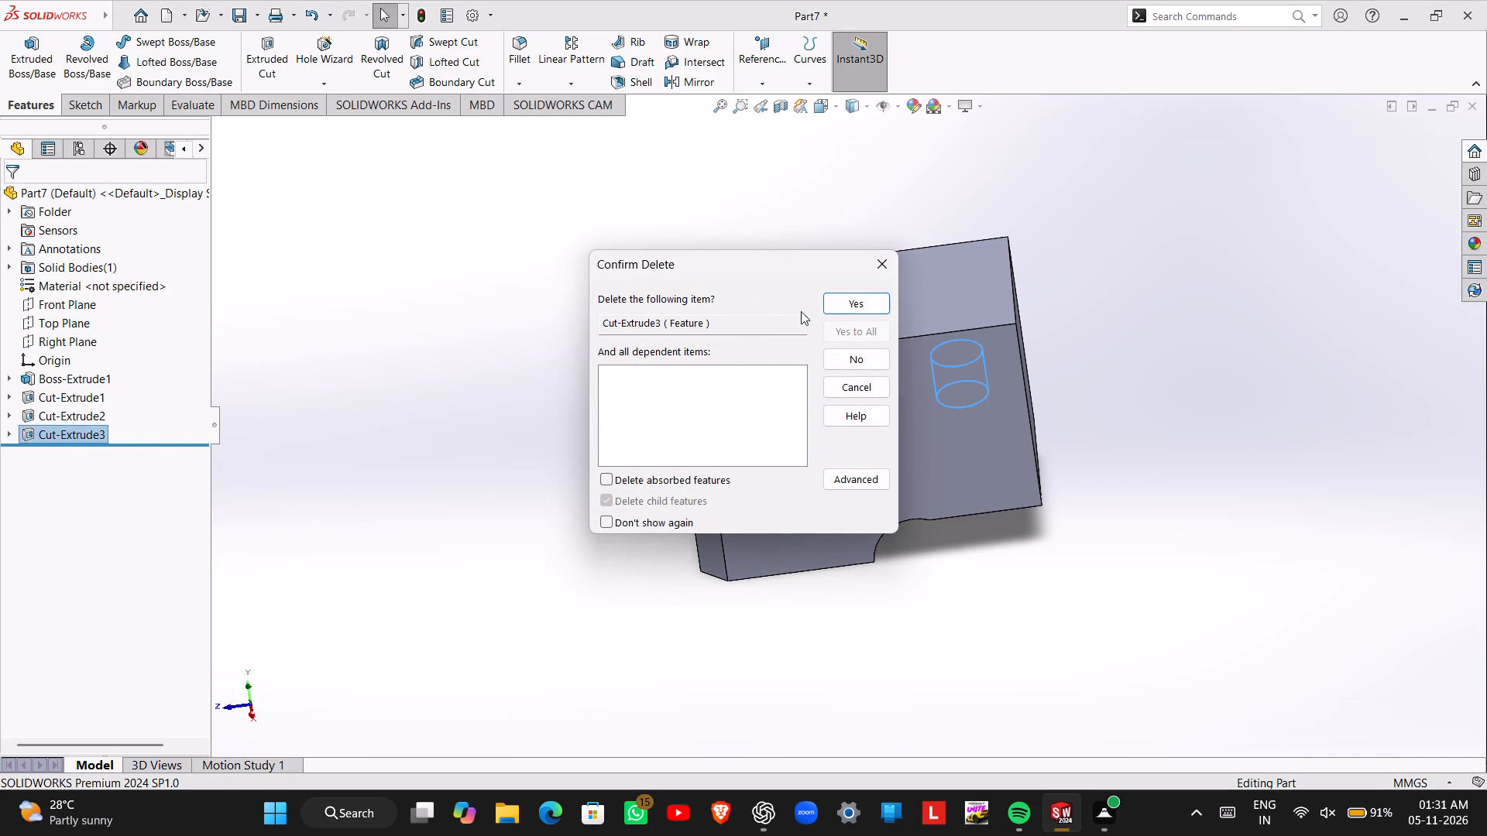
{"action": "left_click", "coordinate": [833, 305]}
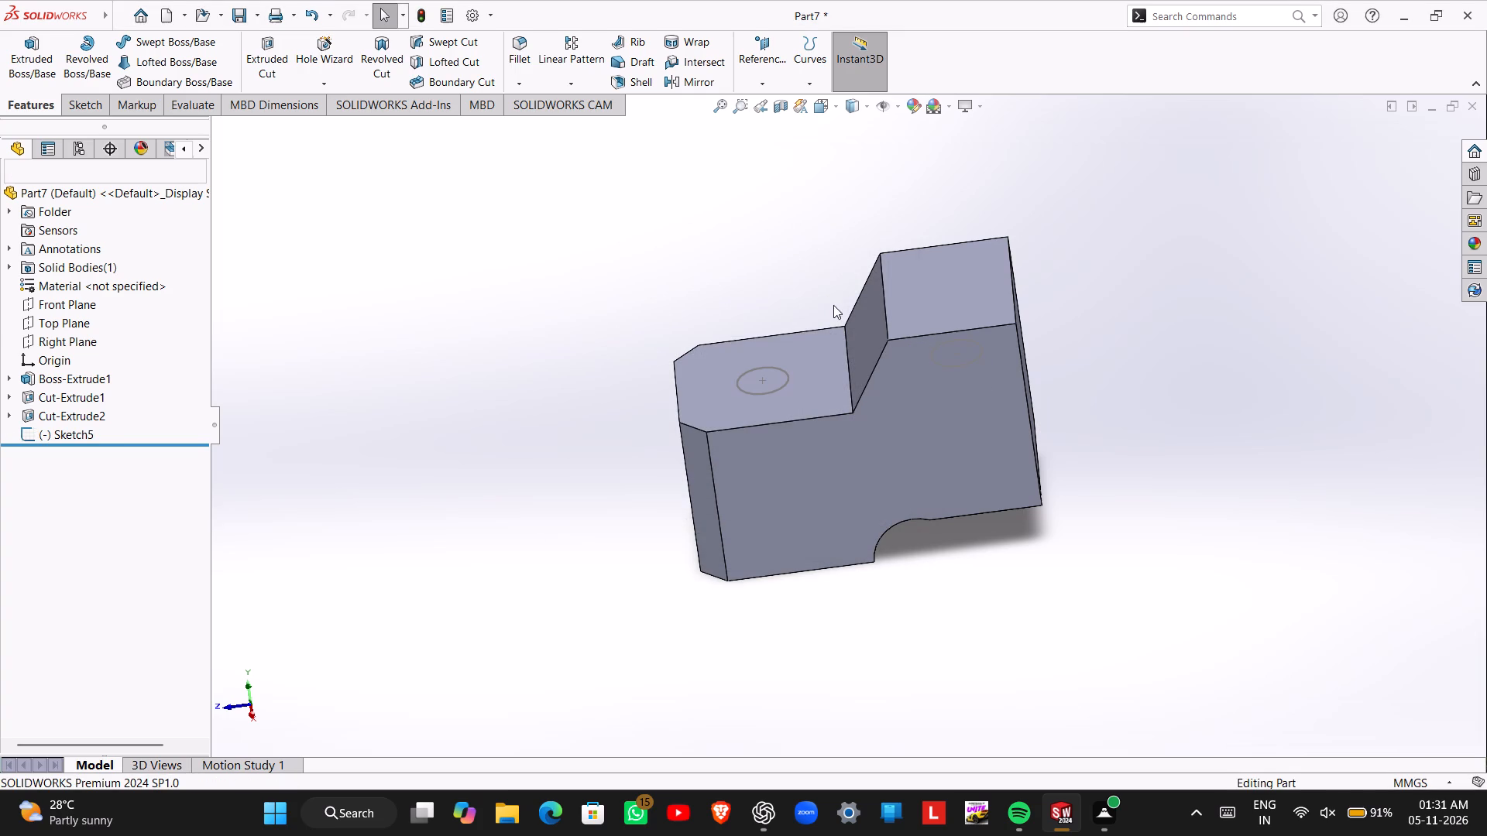
Delete the corner cut feature Cut-Extrude2, keeping its sketch.
{"action": "right_click", "coordinate": [53, 420]}
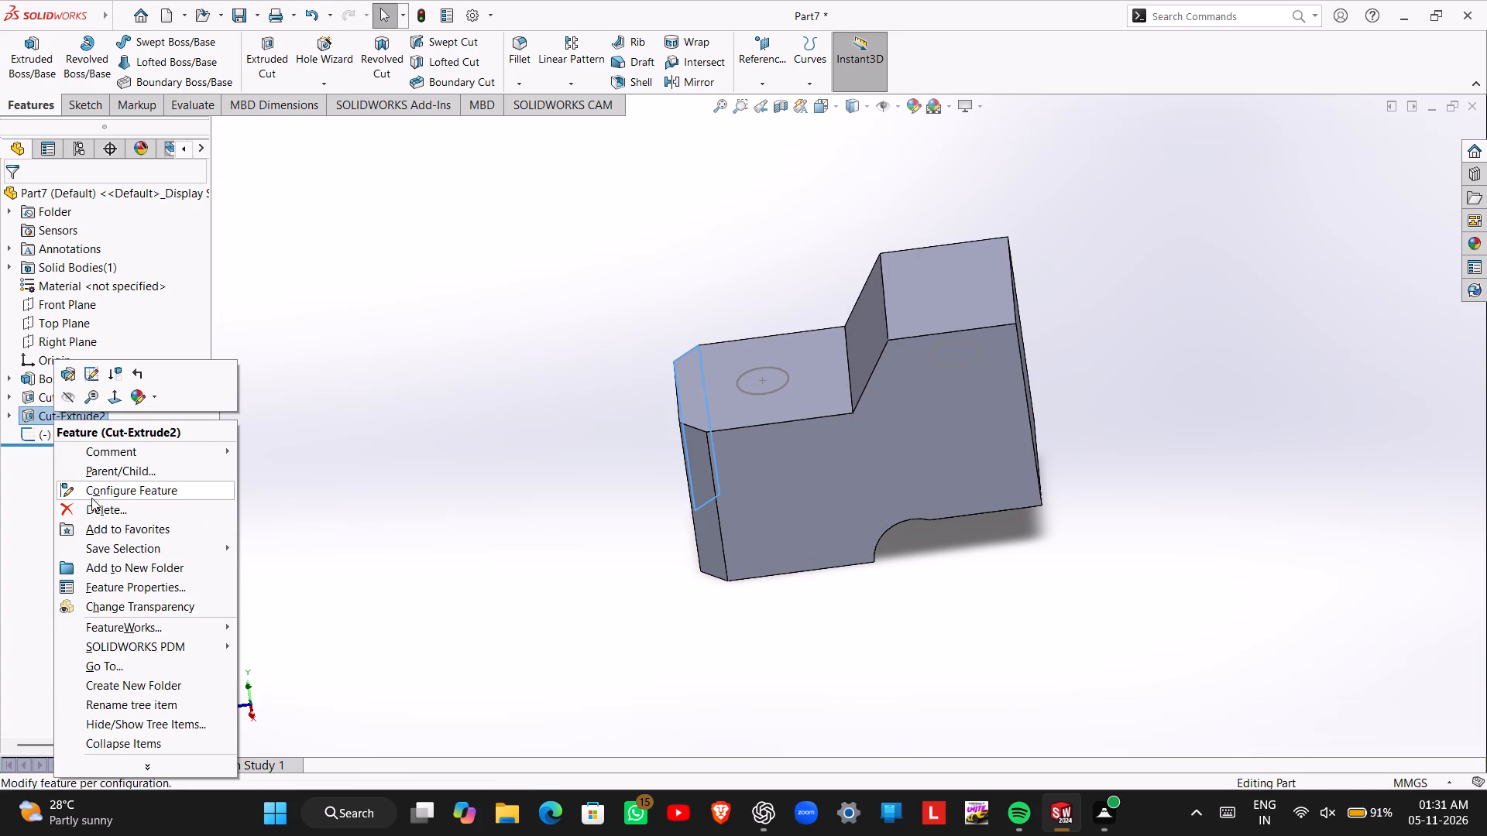
{"action": "left_click", "coordinate": [95, 512]}
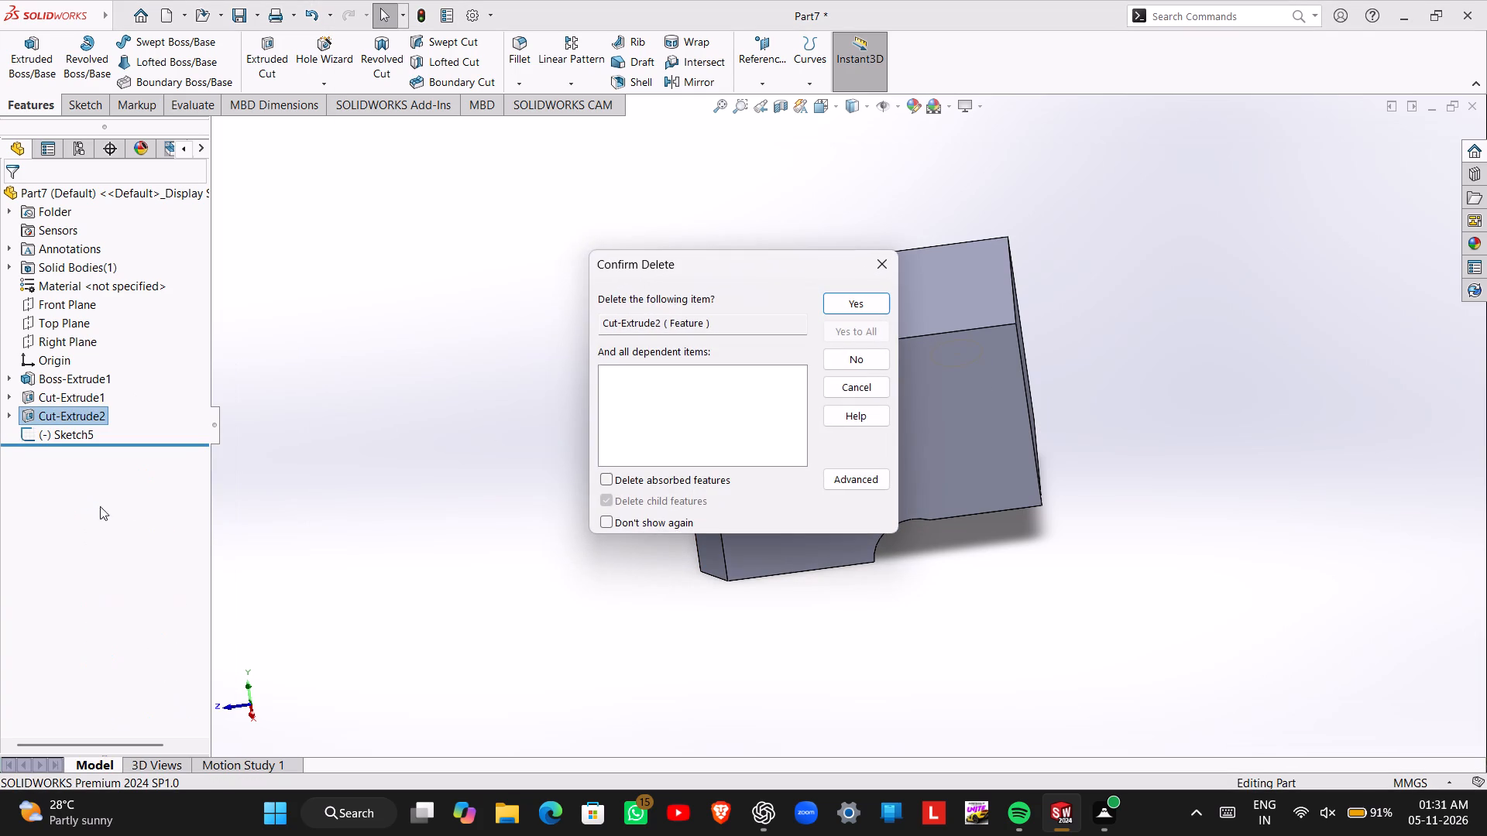
{"action": "left_click", "coordinate": [855, 302]}
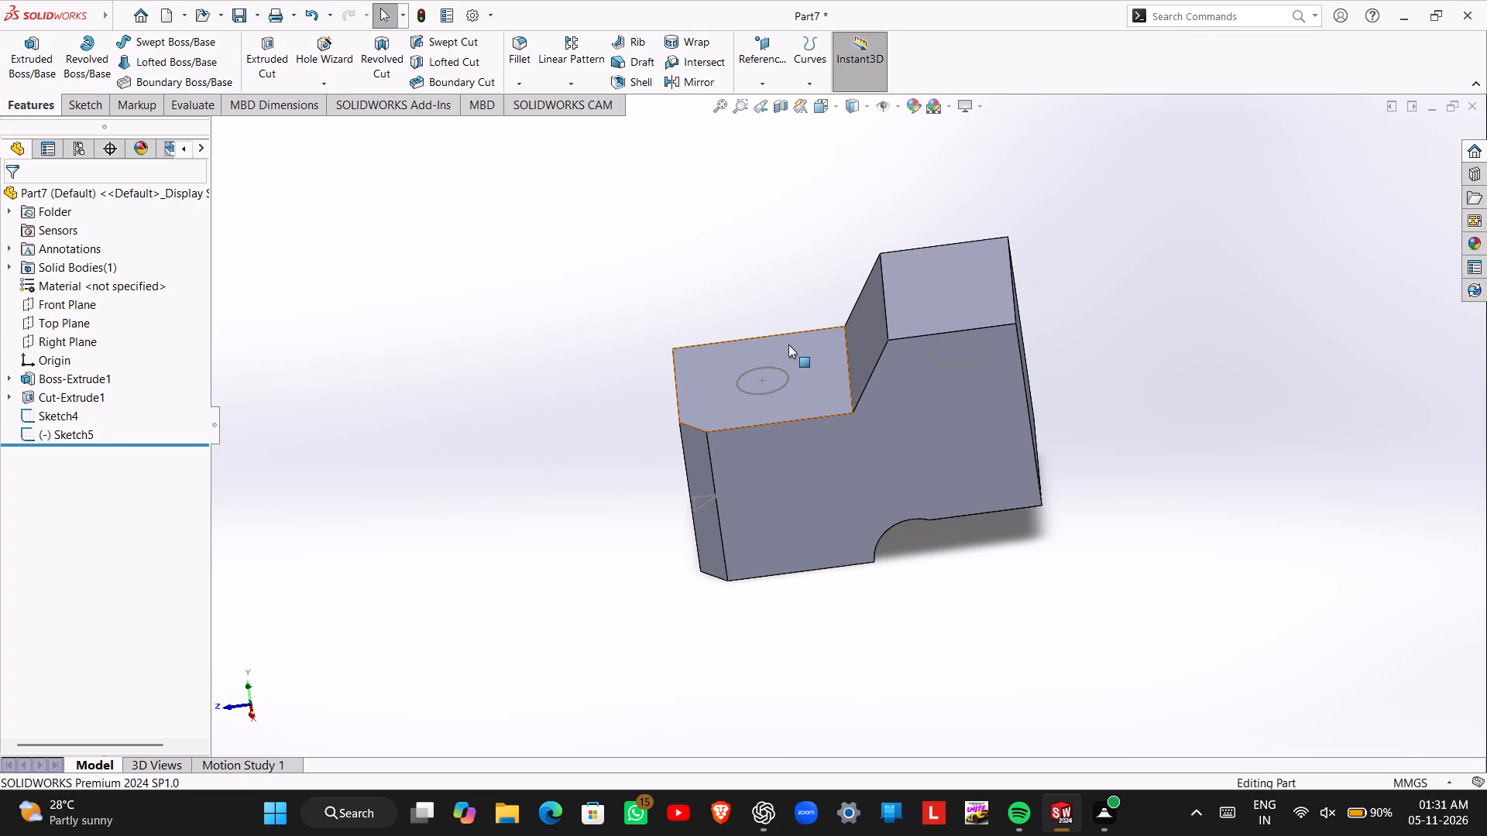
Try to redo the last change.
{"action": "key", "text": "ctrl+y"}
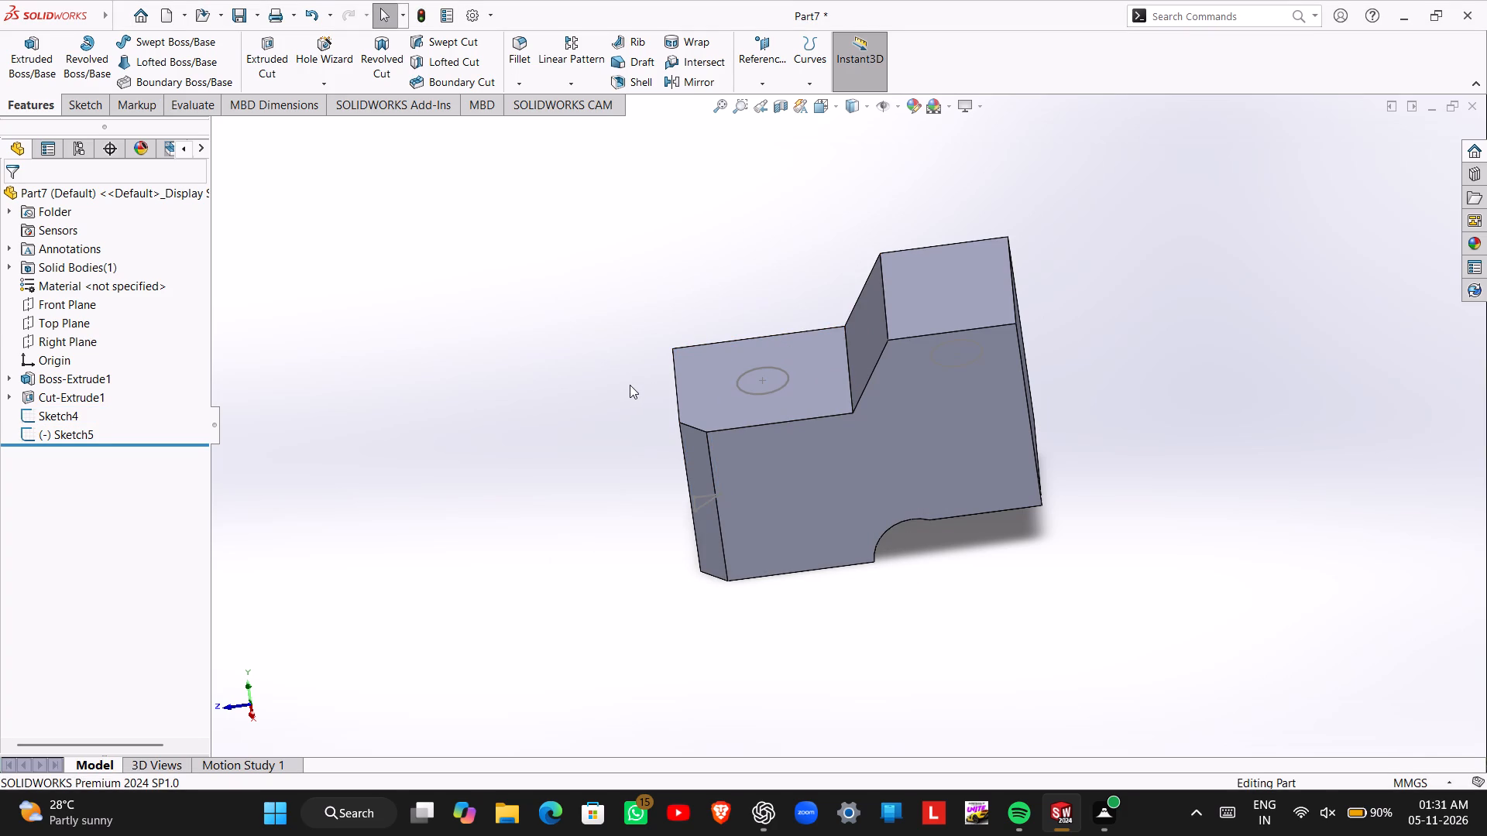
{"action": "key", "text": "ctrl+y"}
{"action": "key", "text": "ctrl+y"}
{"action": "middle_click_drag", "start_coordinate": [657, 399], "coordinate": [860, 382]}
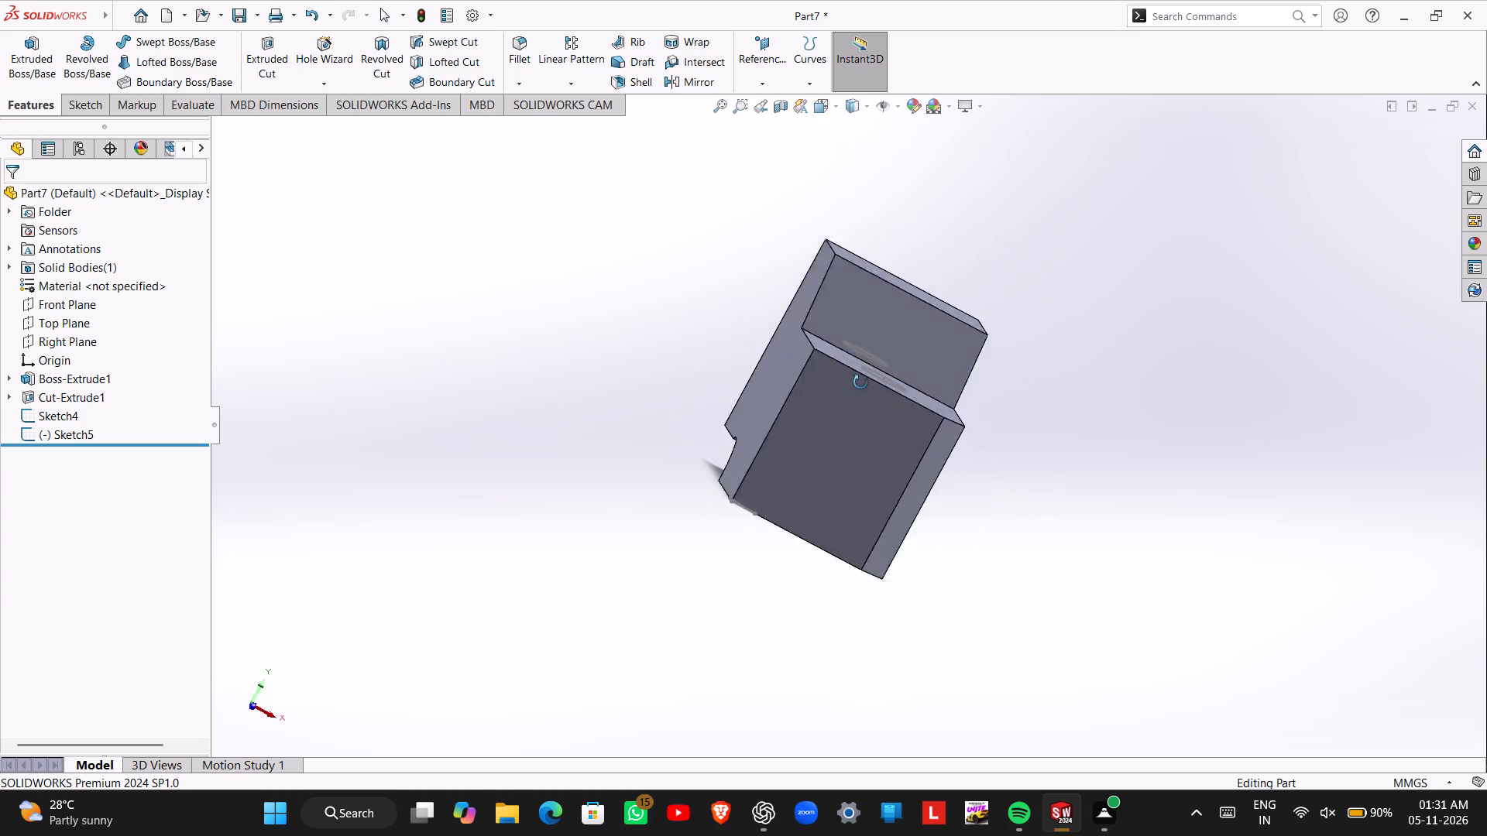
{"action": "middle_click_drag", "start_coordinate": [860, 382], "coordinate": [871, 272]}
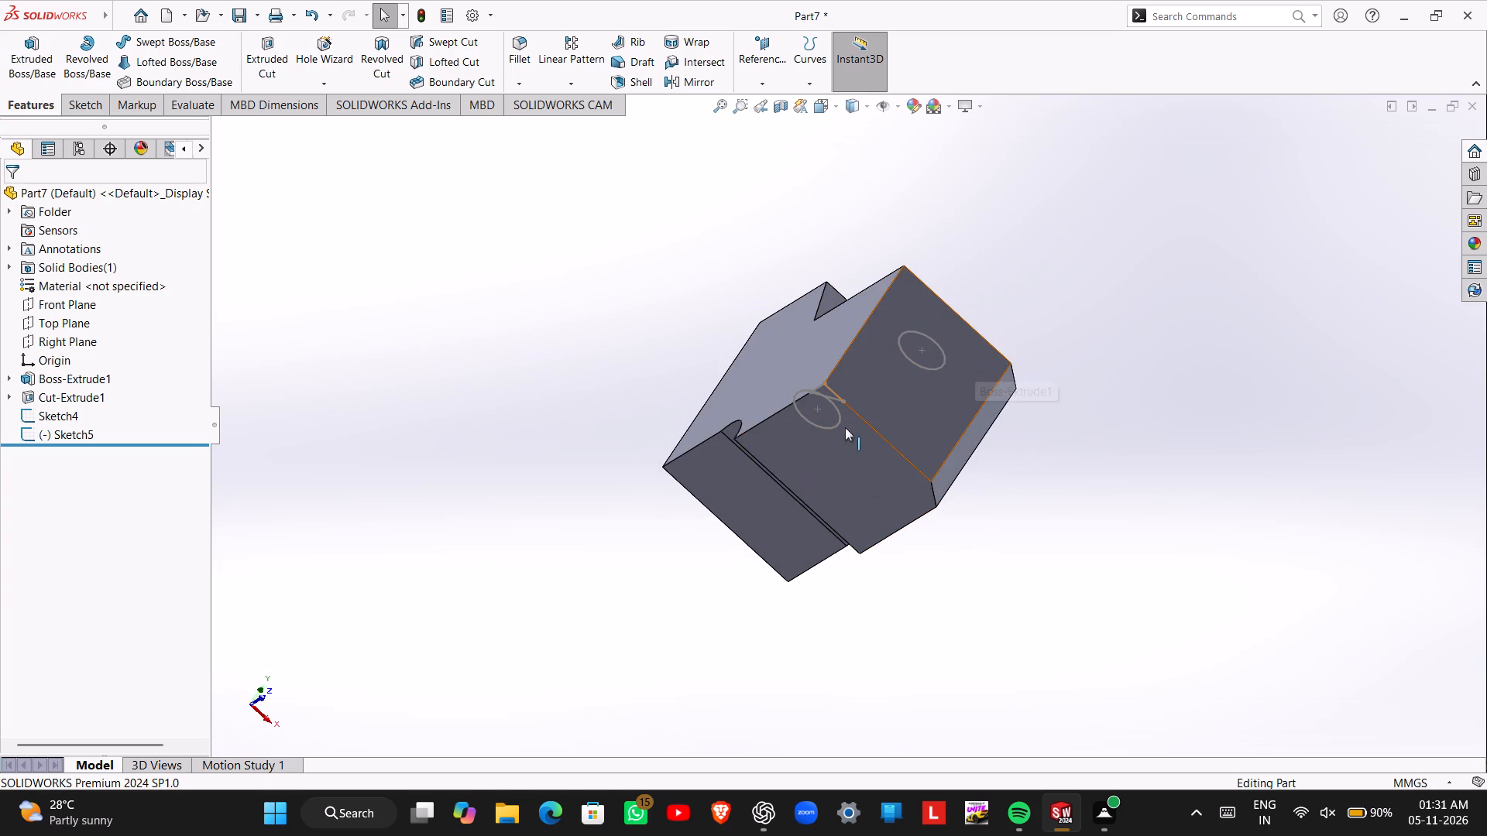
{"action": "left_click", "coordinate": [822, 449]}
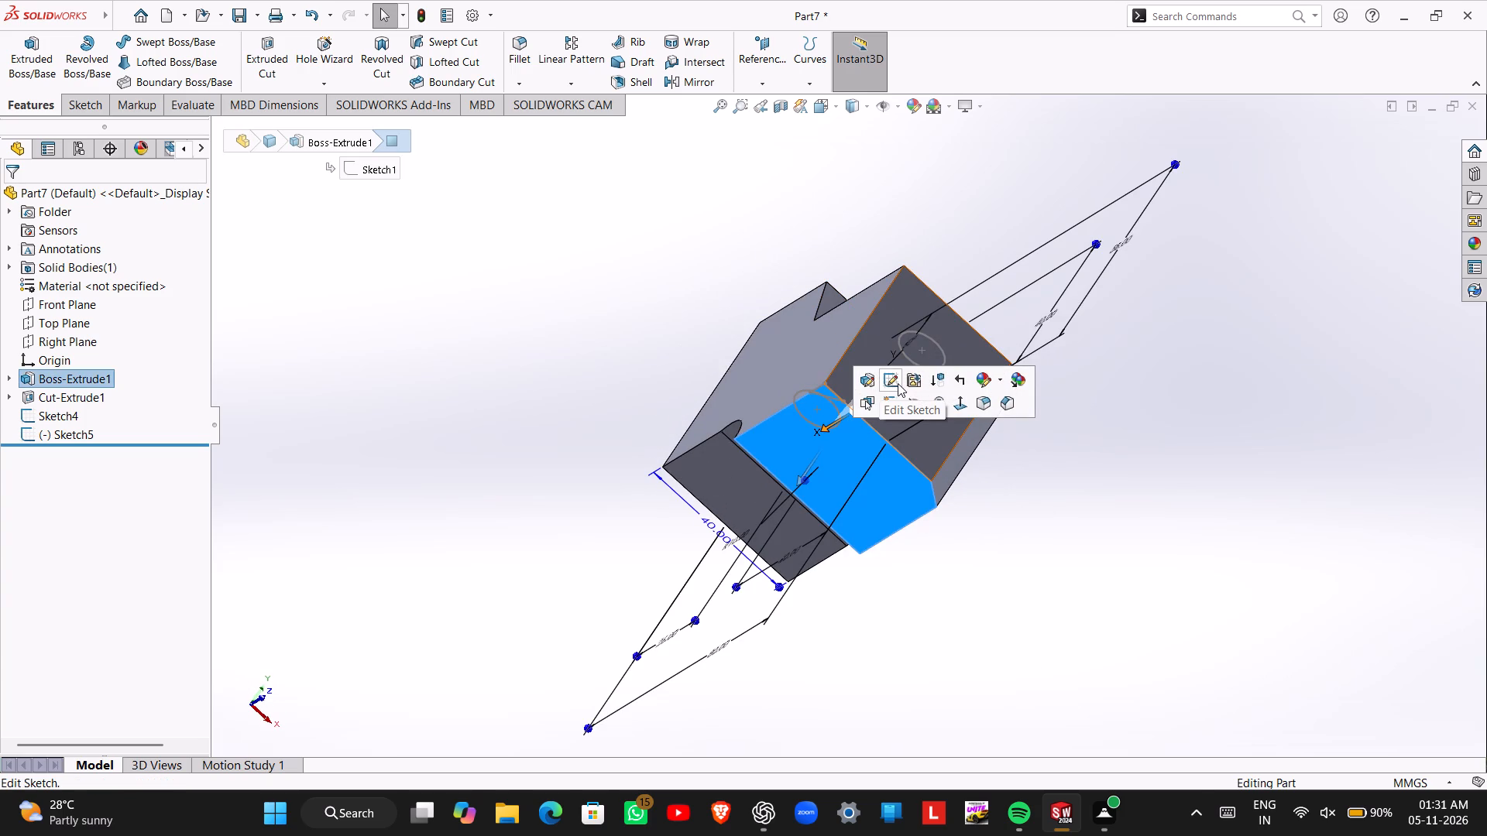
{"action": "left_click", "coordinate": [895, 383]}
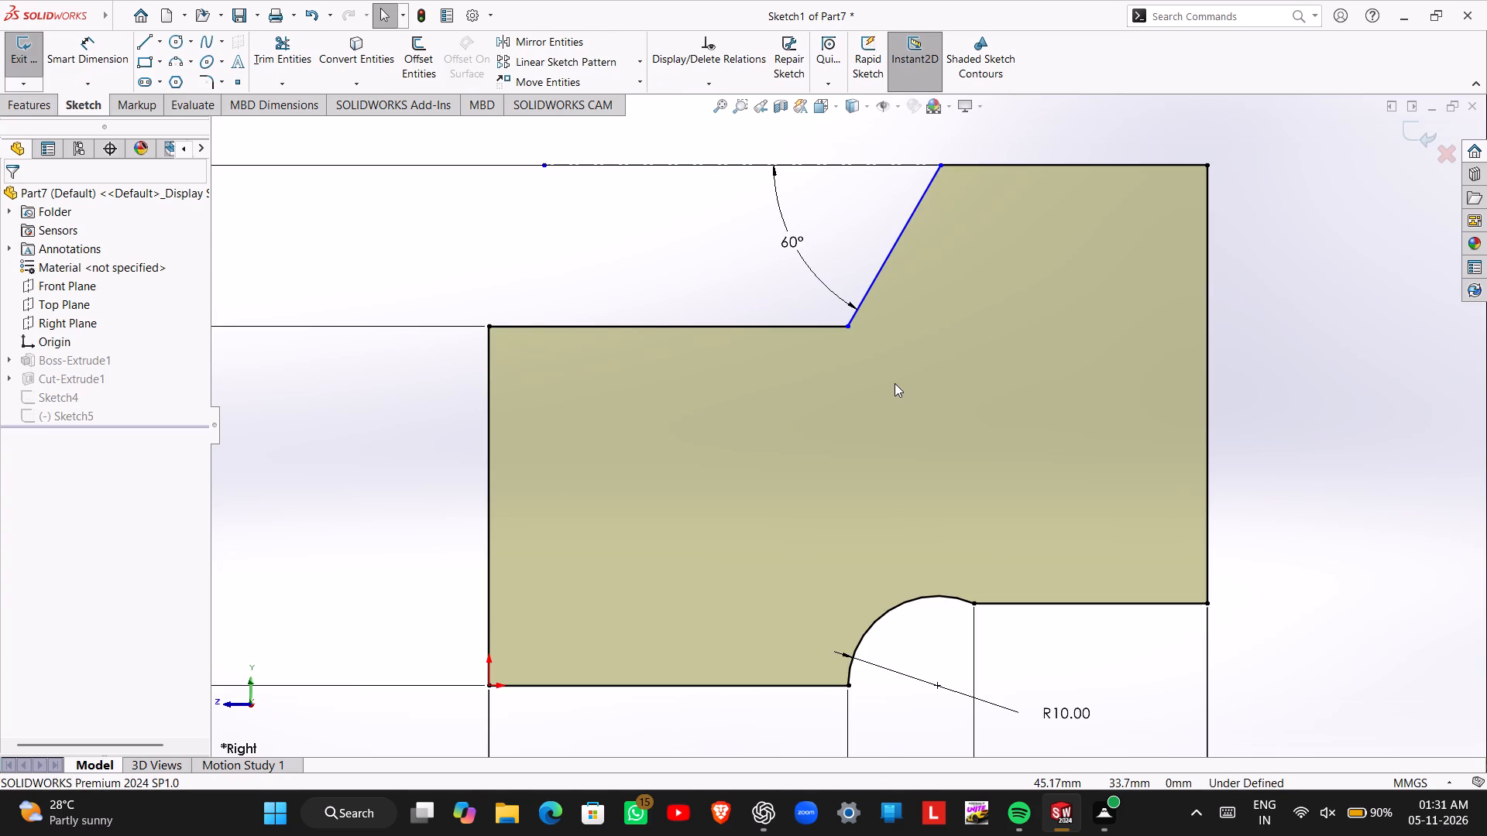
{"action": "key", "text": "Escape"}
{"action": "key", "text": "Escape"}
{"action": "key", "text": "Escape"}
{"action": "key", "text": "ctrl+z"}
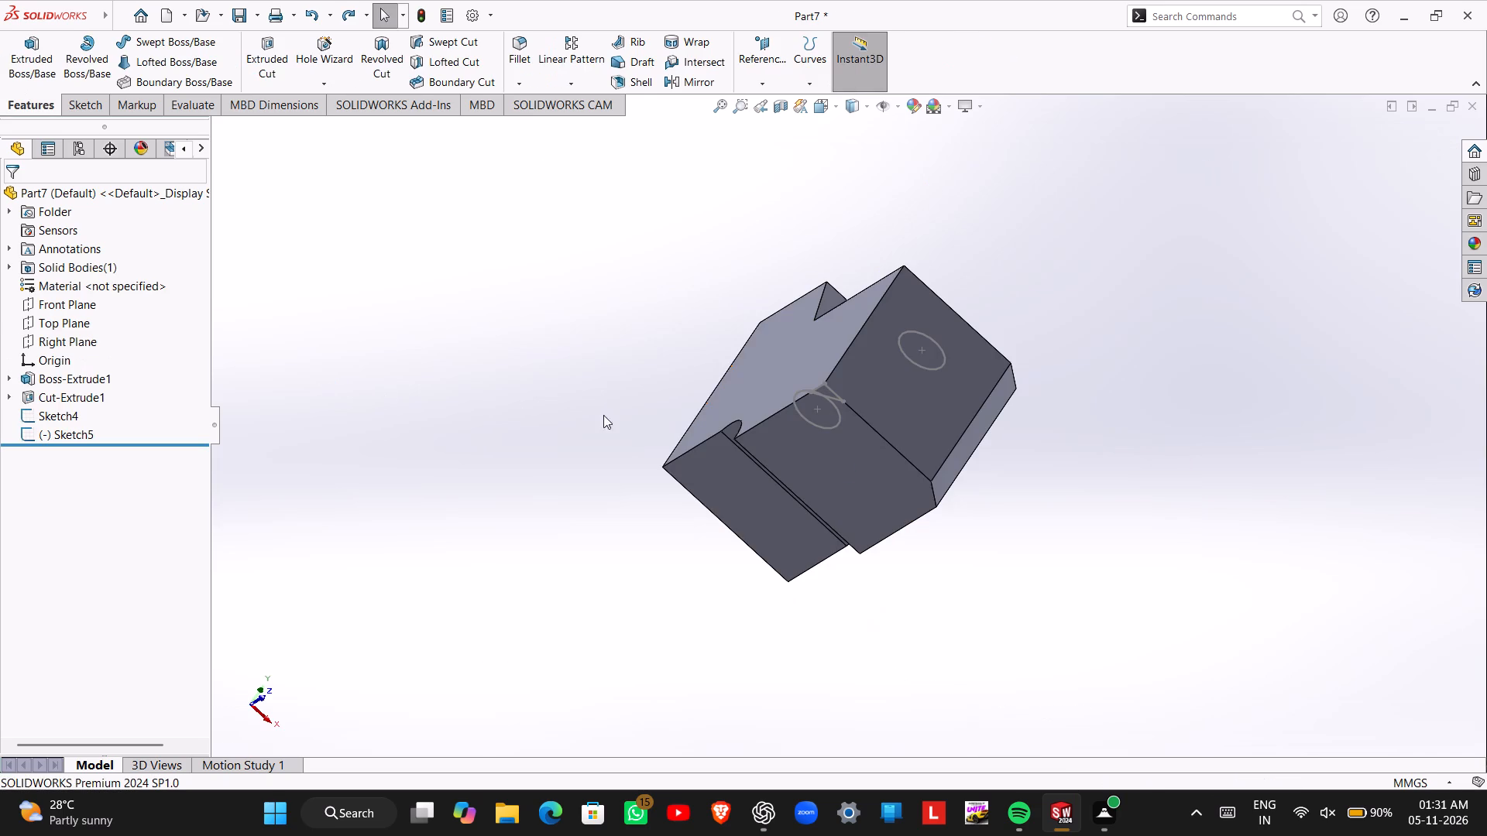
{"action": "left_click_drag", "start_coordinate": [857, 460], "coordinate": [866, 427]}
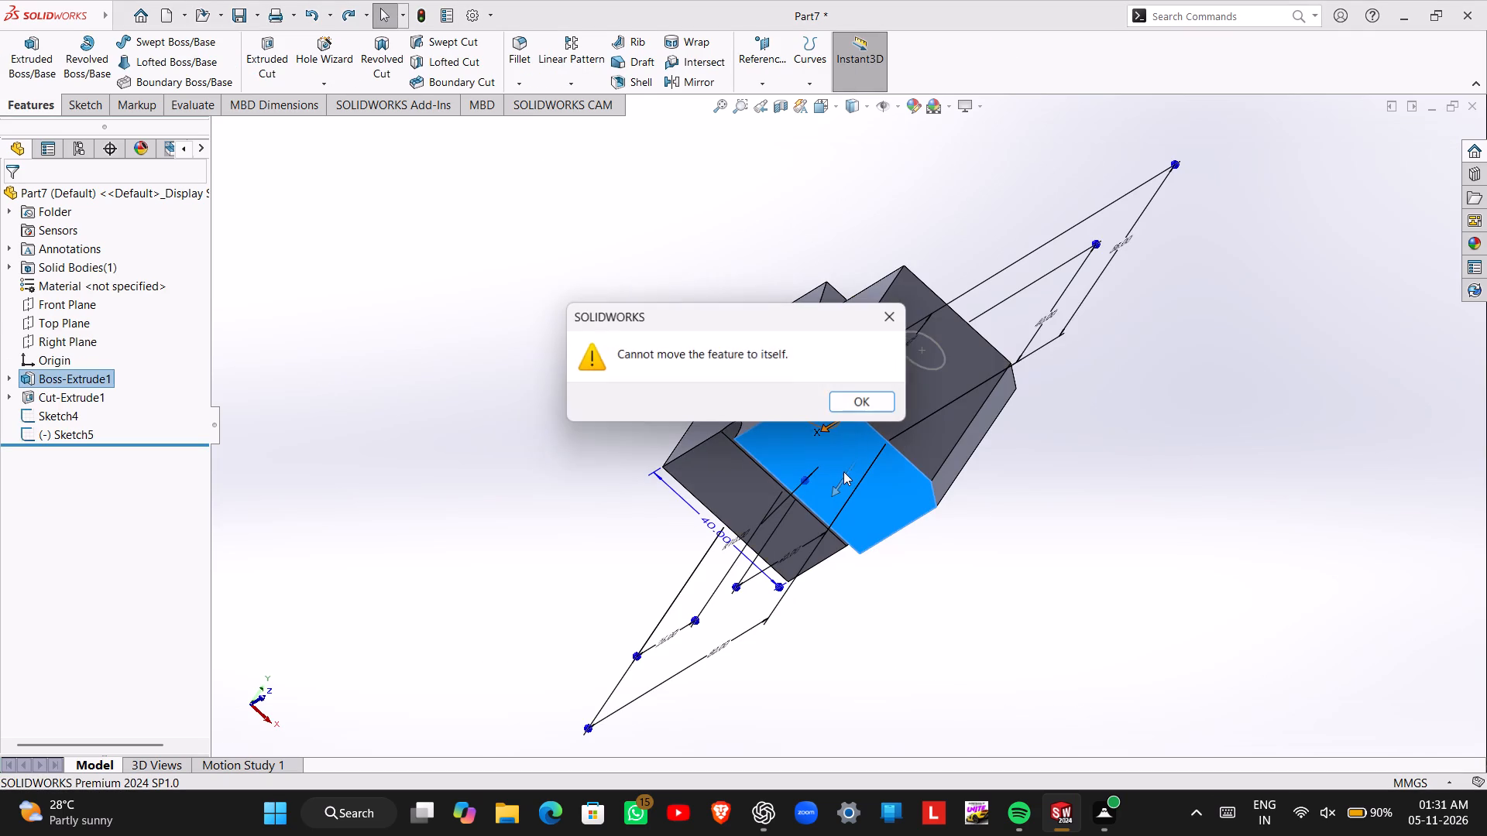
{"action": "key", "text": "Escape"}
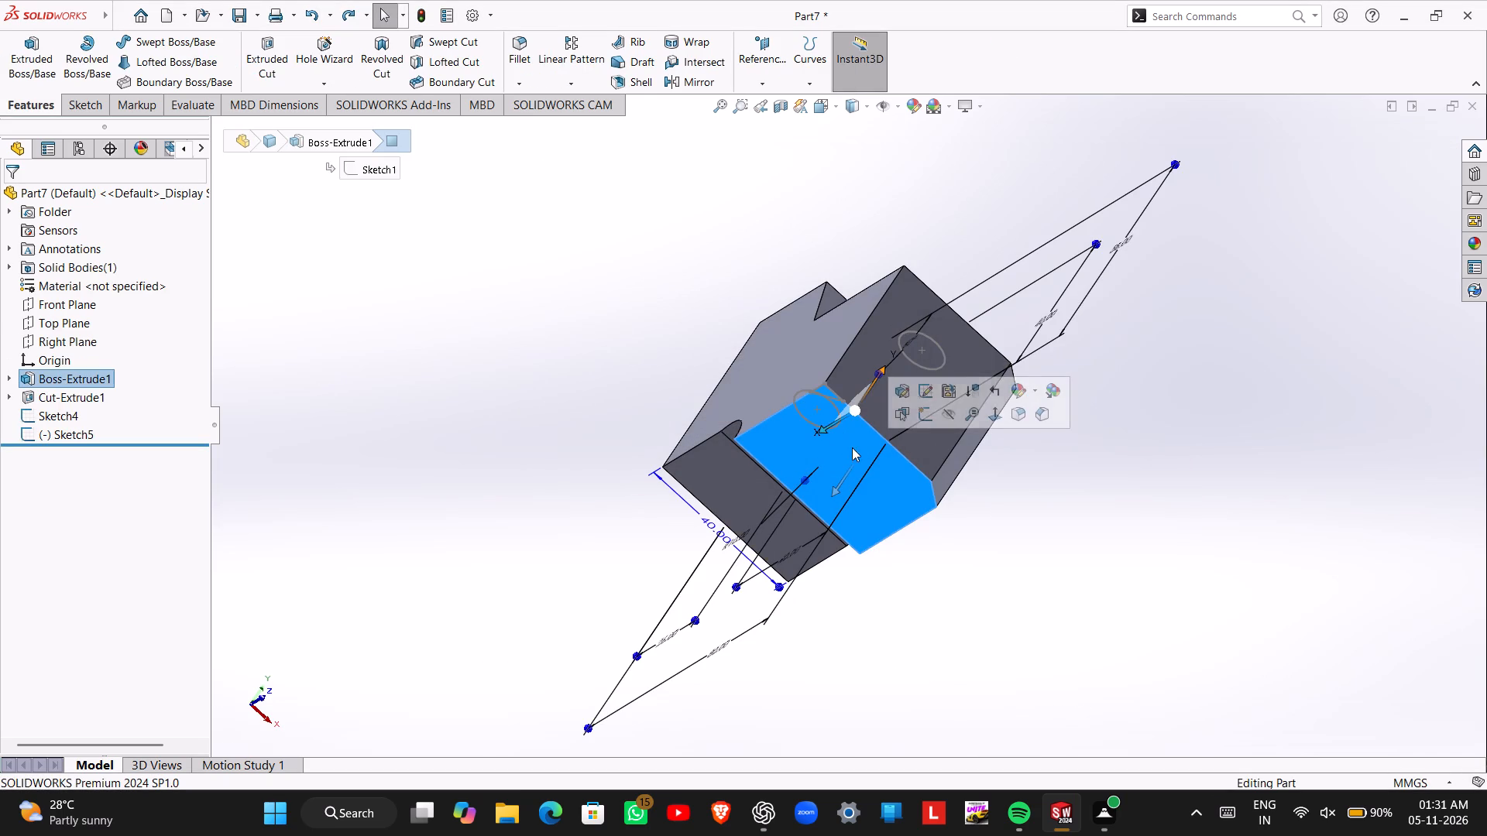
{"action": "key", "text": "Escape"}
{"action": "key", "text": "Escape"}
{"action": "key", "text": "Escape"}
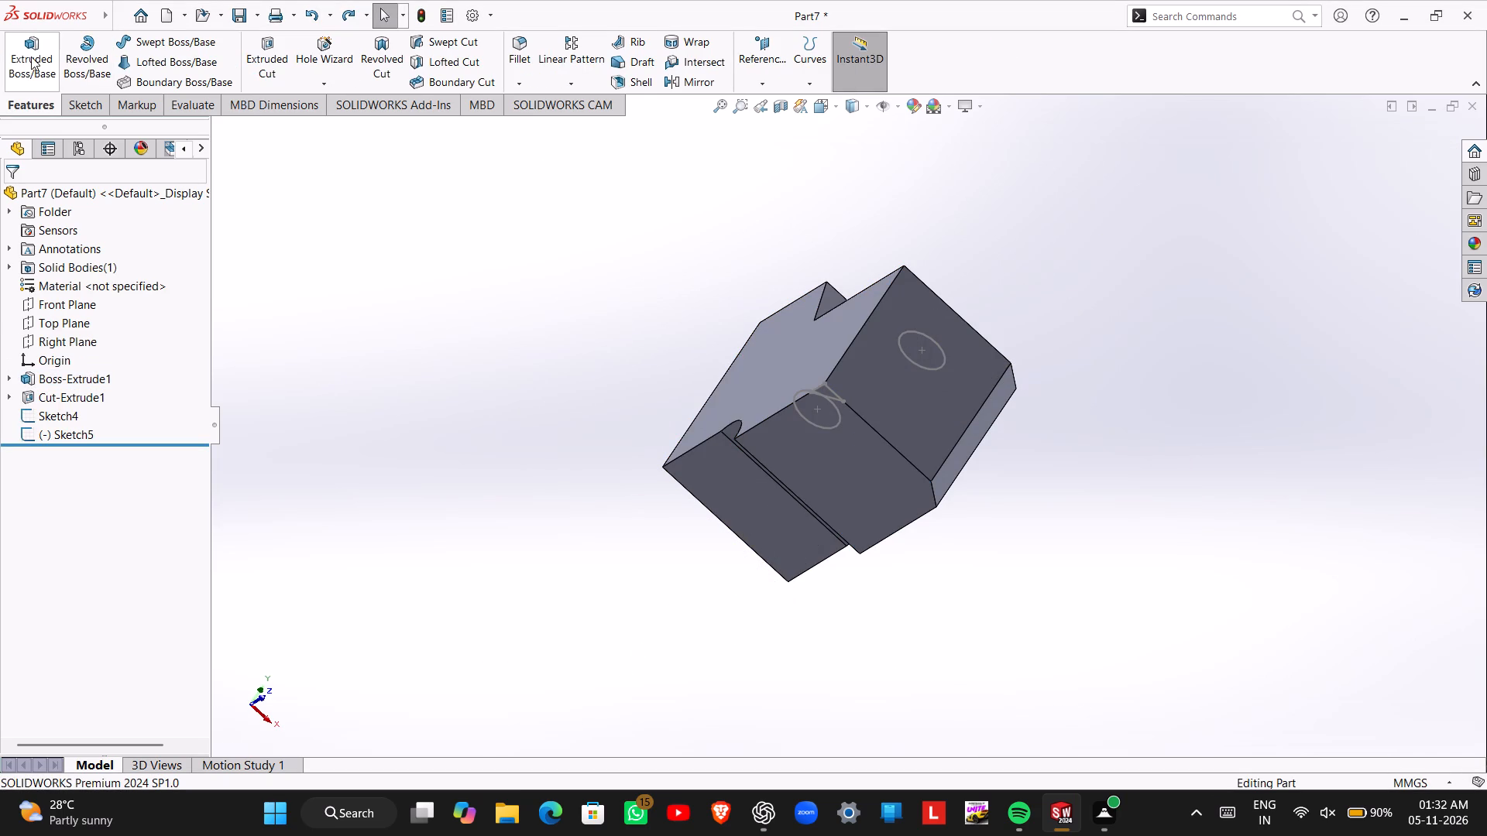
Extrude-cut the small triangular corner contour of Sketch4 Through All.
{"action": "left_click", "coordinate": [288, 60]}
{"action": "middle_click_drag", "start_coordinate": [1064, 516], "coordinate": [1070, 462]}
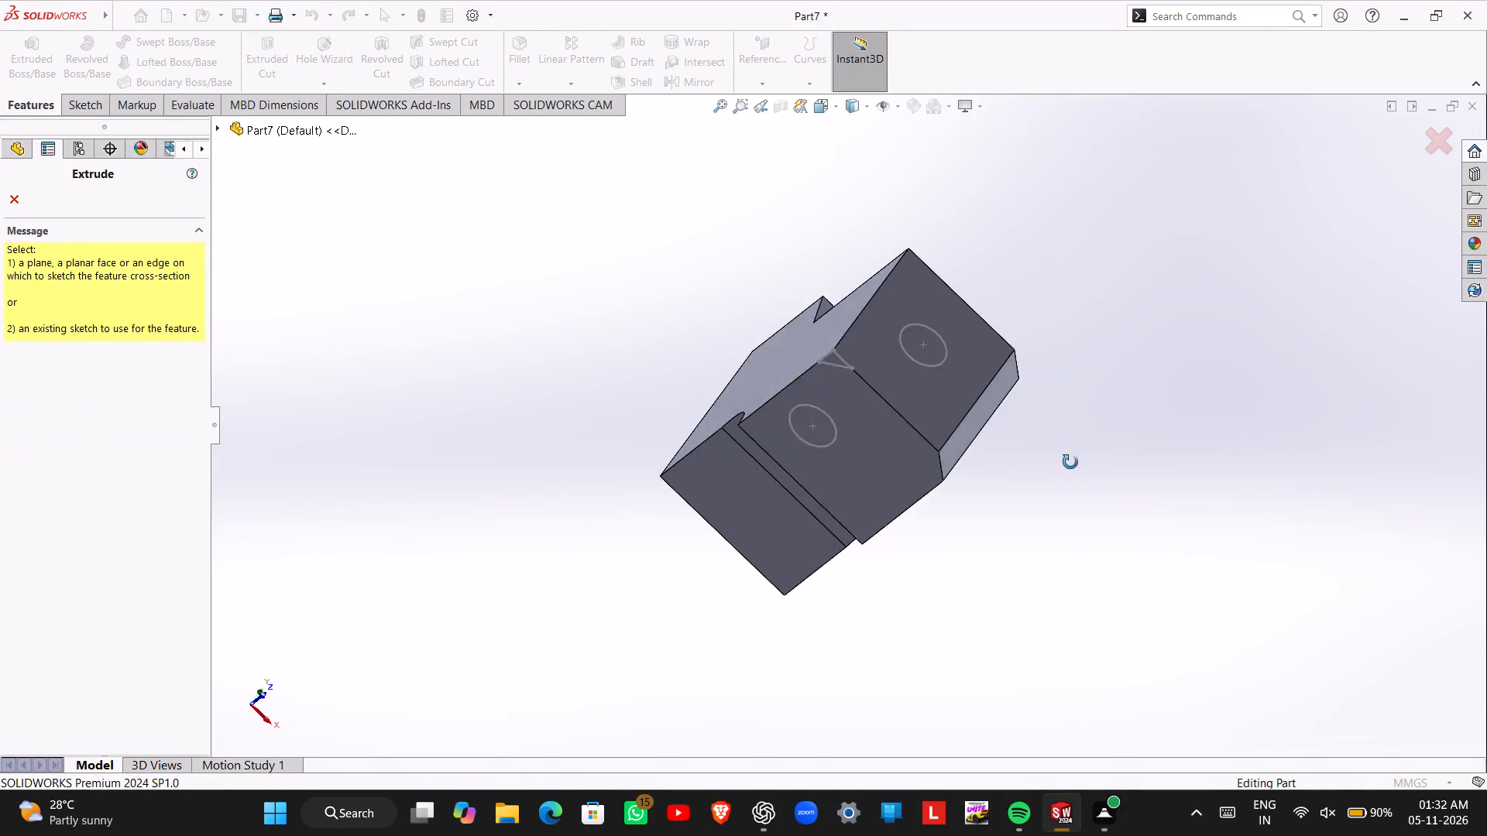
{"action": "middle_click_drag", "start_coordinate": [1070, 462], "coordinate": [1078, 382]}
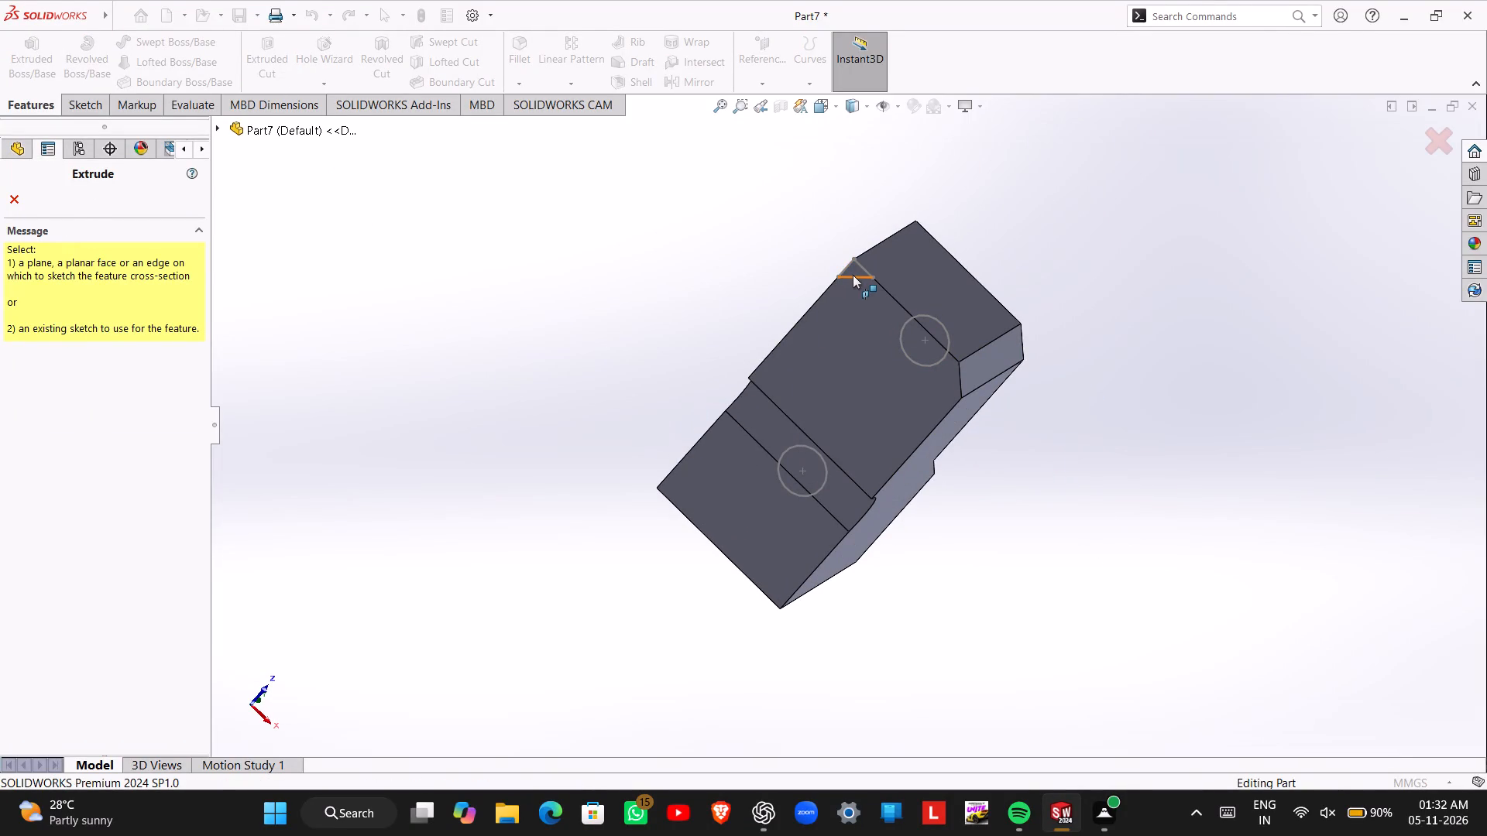
{"action": "left_click", "coordinate": [853, 275]}
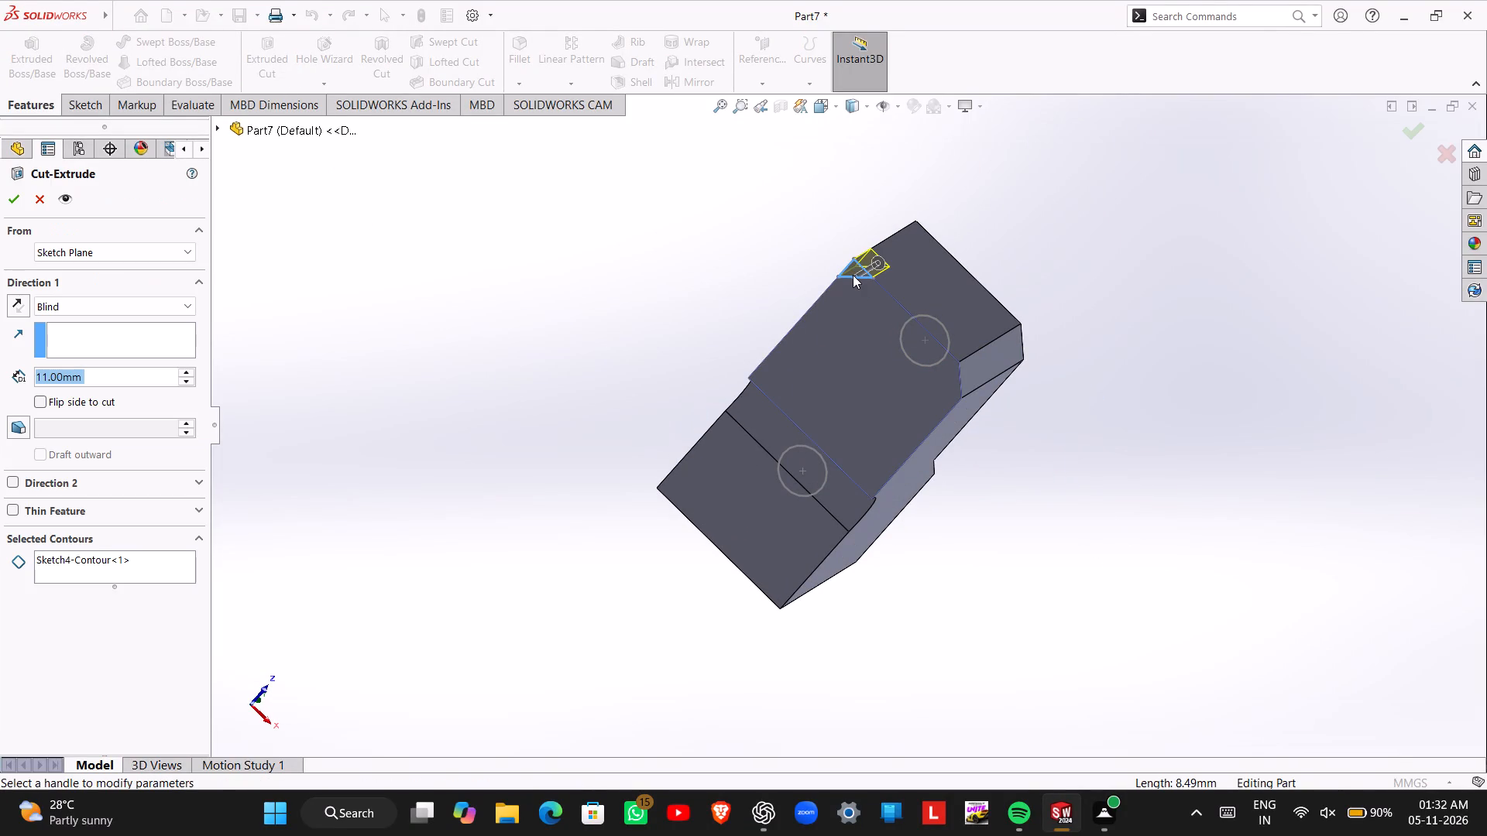
{"action": "left_click", "coordinate": [148, 303]}
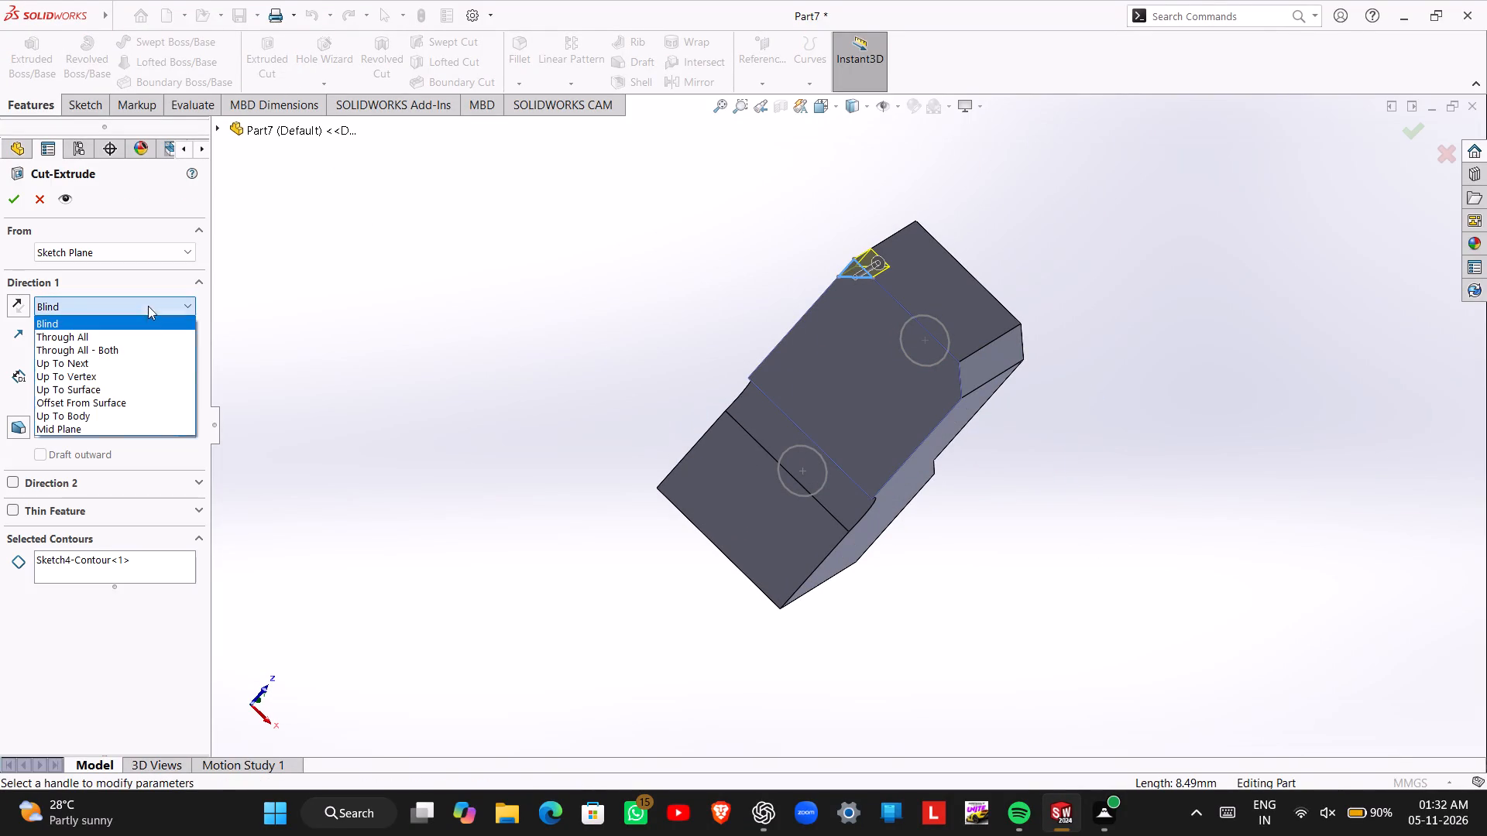
{"action": "left_click", "coordinate": [144, 330]}
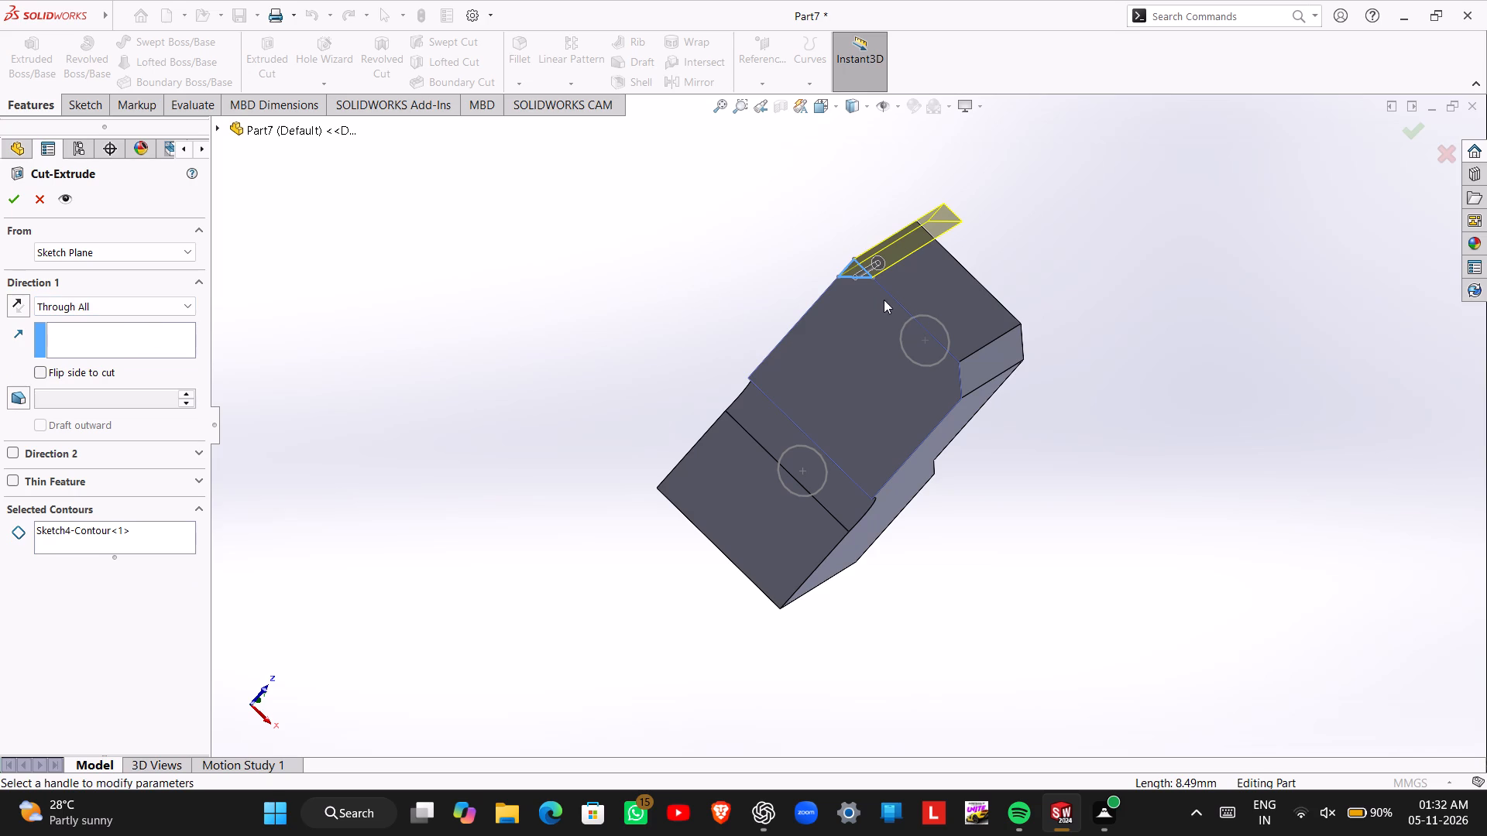
{"action": "left_click", "coordinate": [6, 204]}
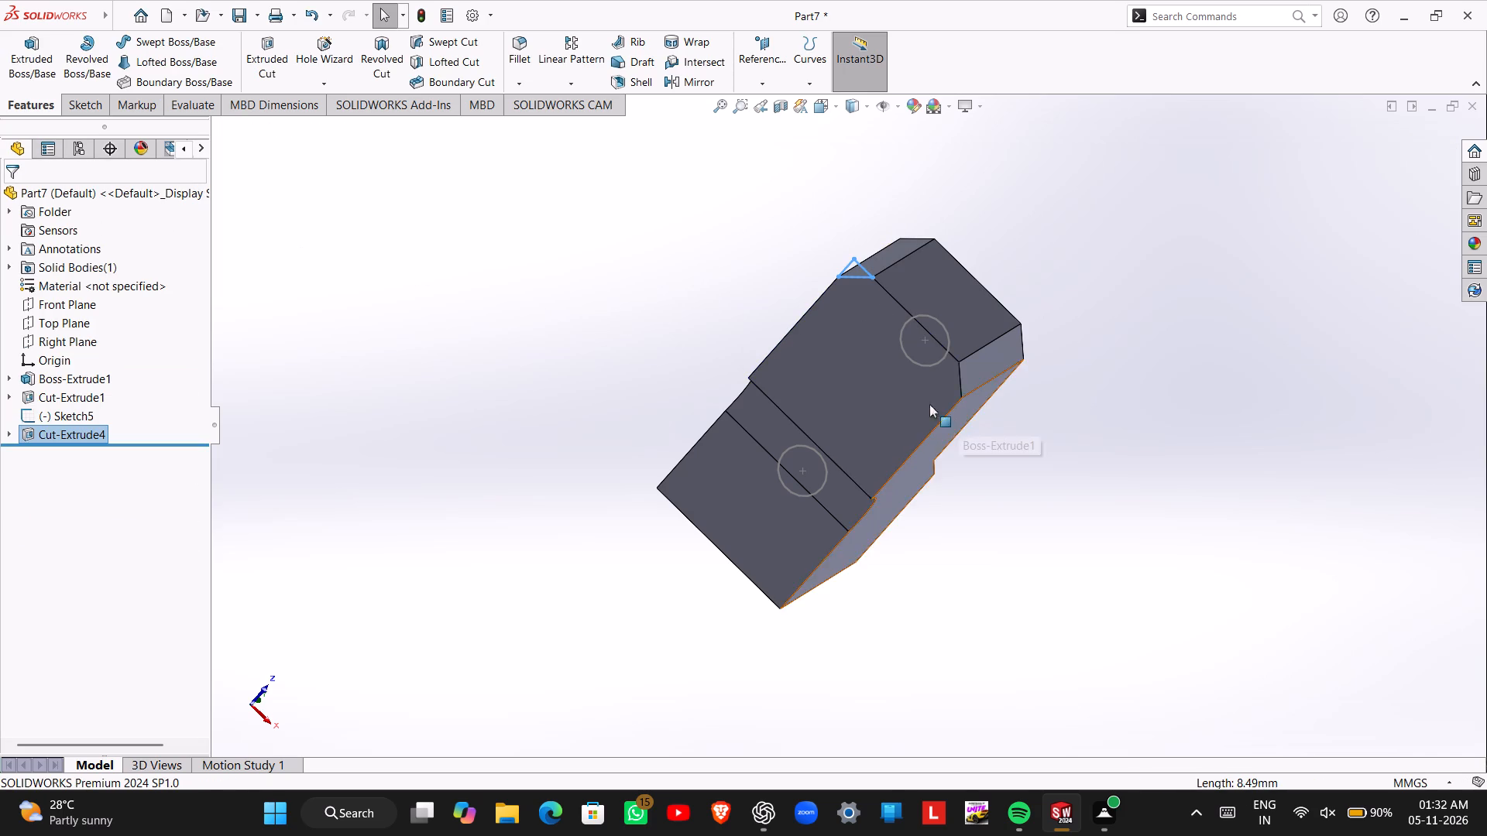
{"action": "left_click", "coordinate": [1118, 503]}
Delete the leftover sketch containing the two hole circles.
{"action": "middle_click_drag", "start_coordinate": [1138, 467], "coordinate": [1042, 503]}
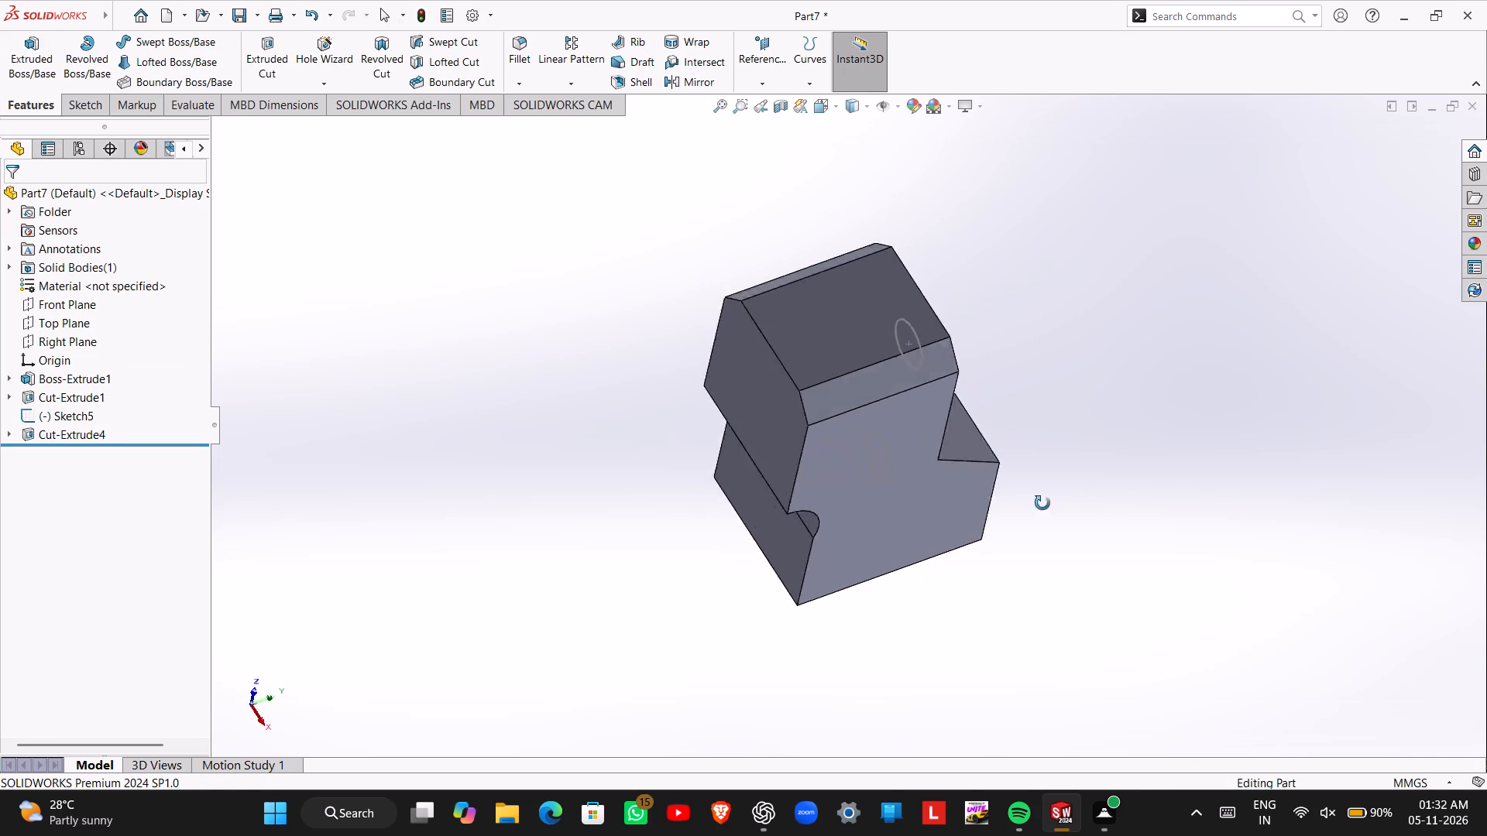
{"action": "middle_click_drag", "start_coordinate": [1042, 503], "coordinate": [873, 609]}
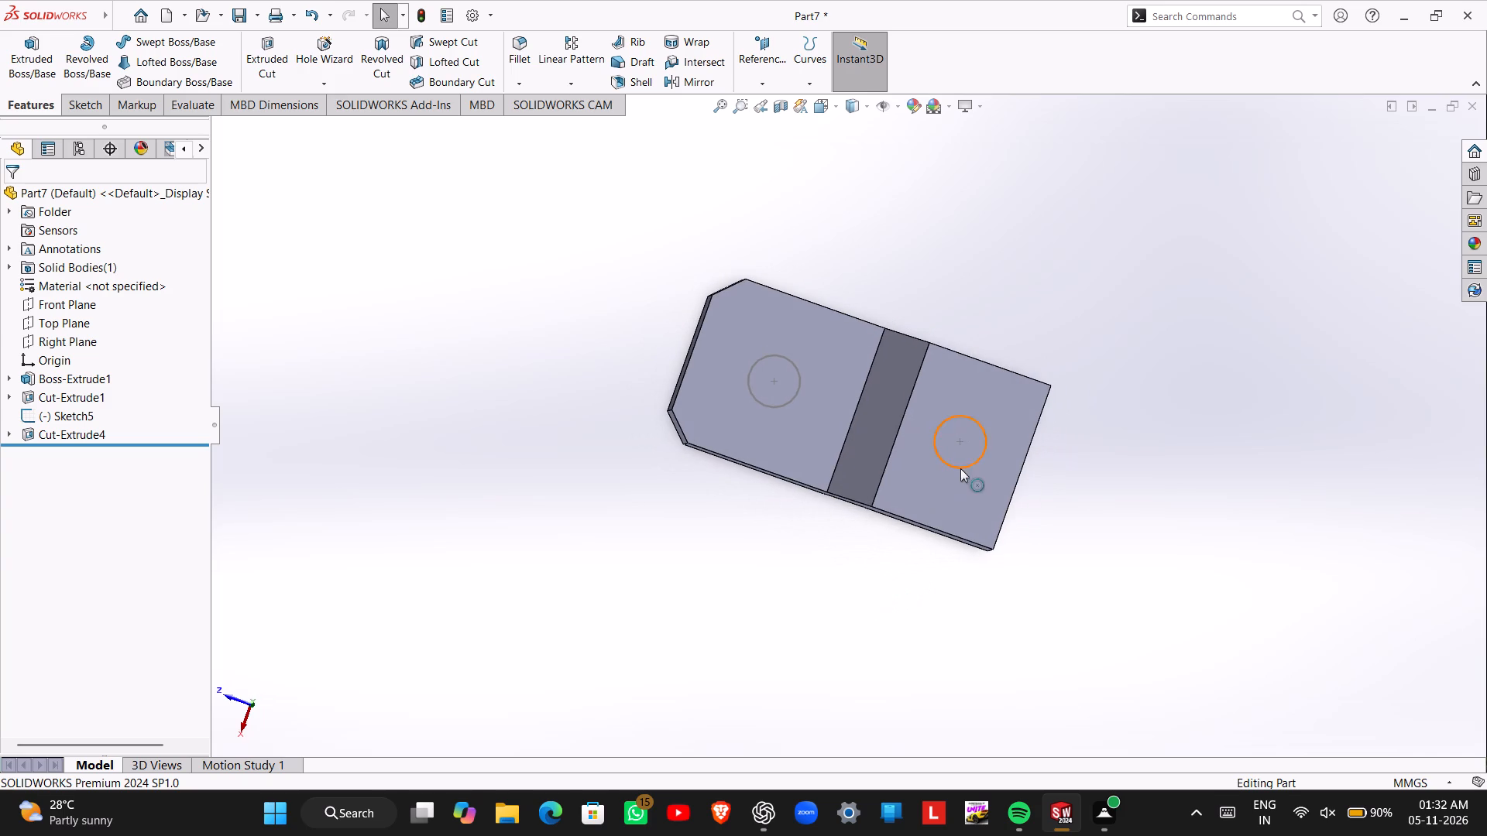
{"action": "left_click", "coordinate": [967, 468]}
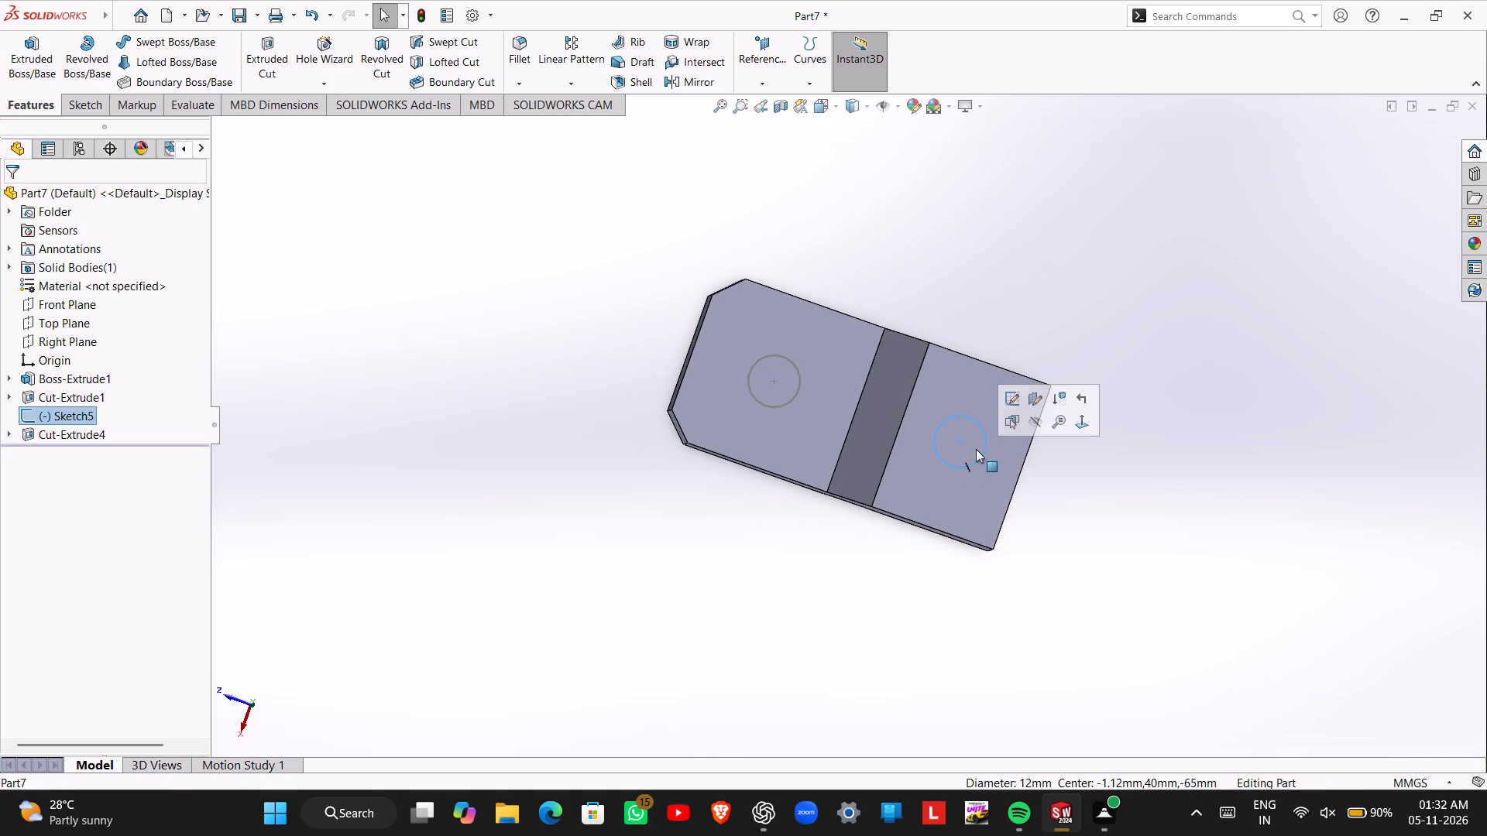
{"action": "key", "text": "Delete"}
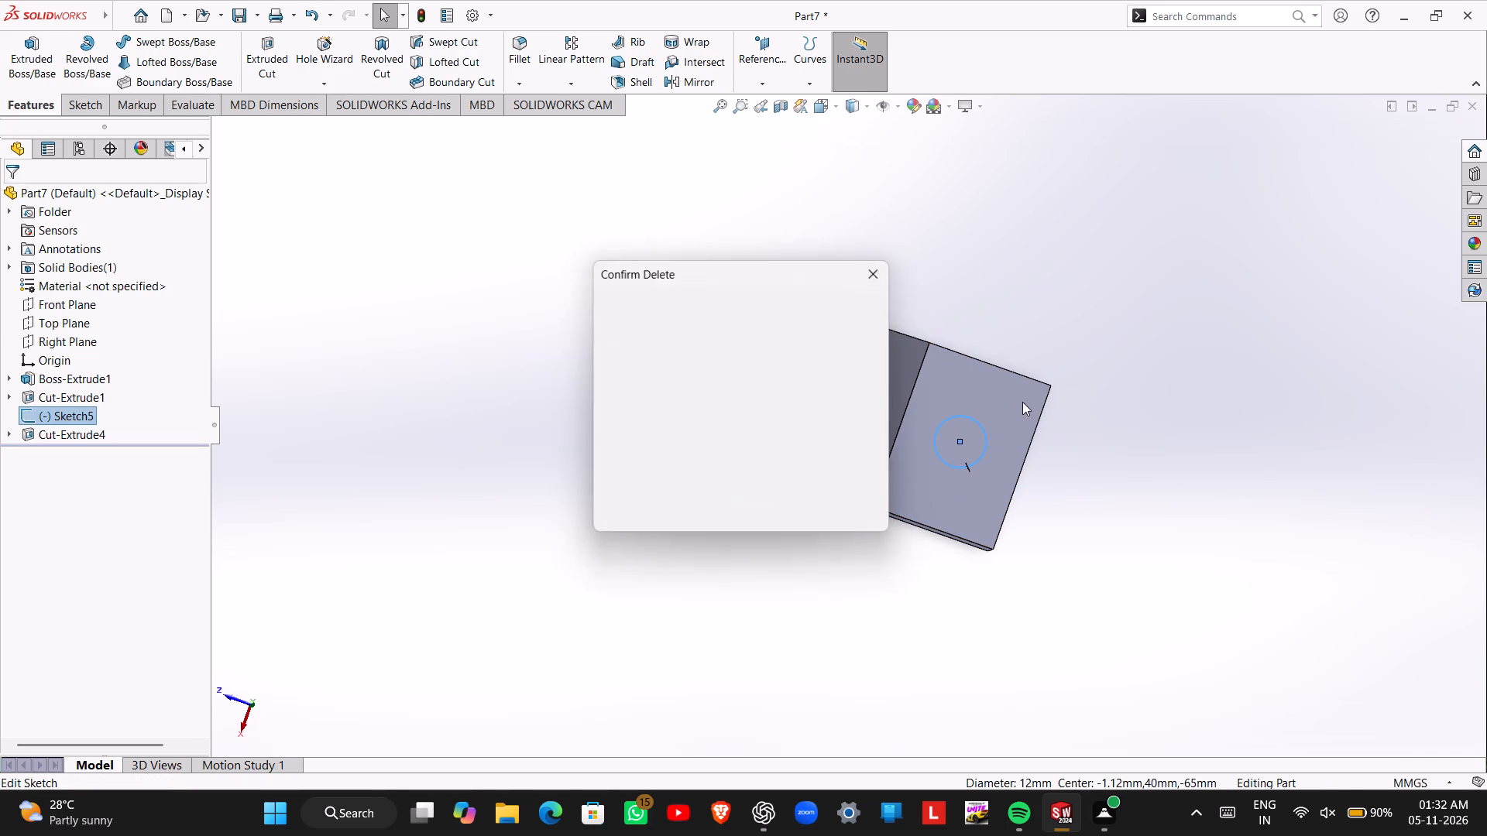
{"action": "left_click", "coordinate": [843, 301]}
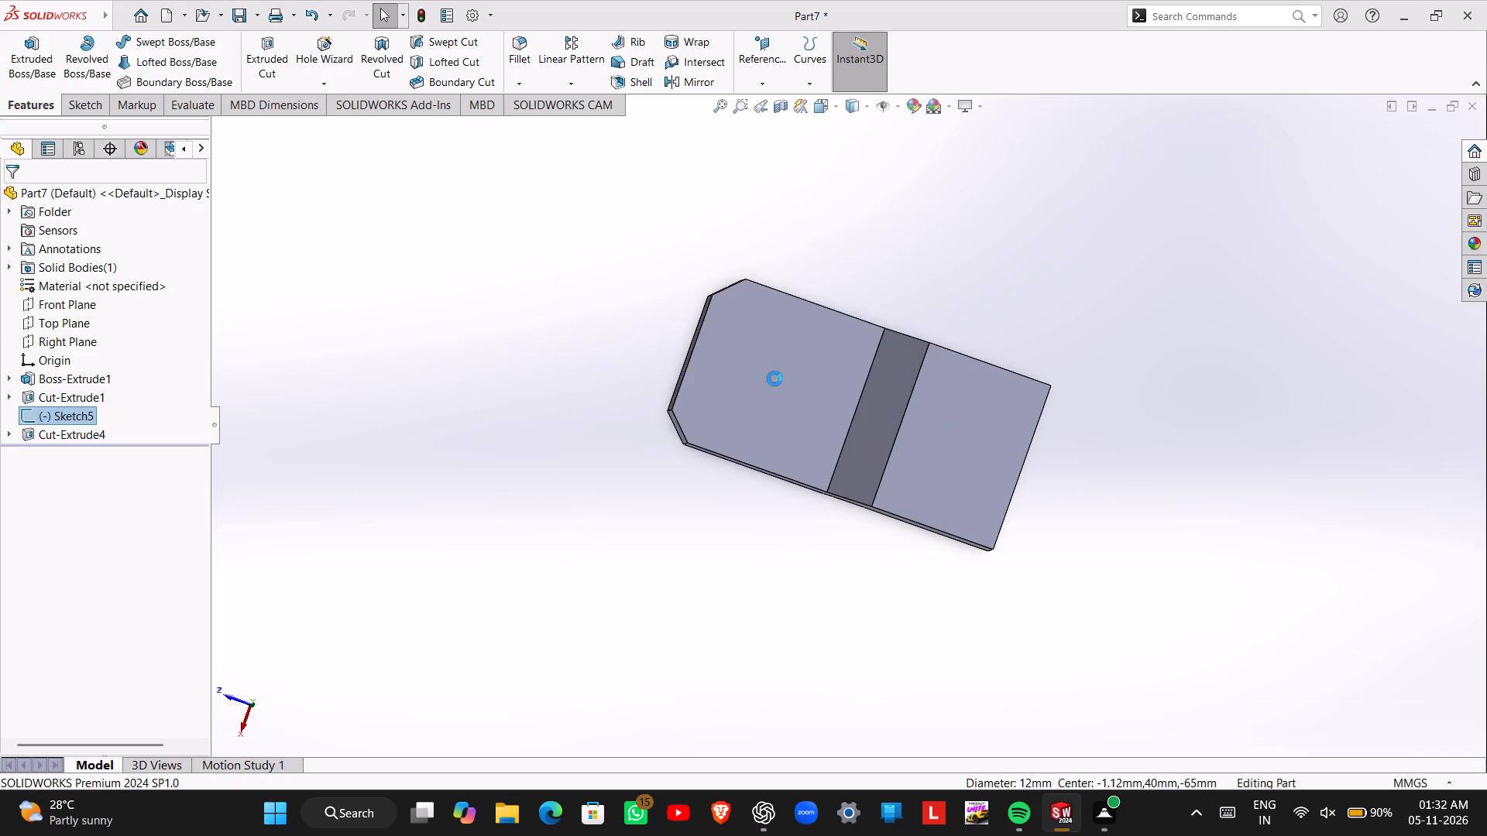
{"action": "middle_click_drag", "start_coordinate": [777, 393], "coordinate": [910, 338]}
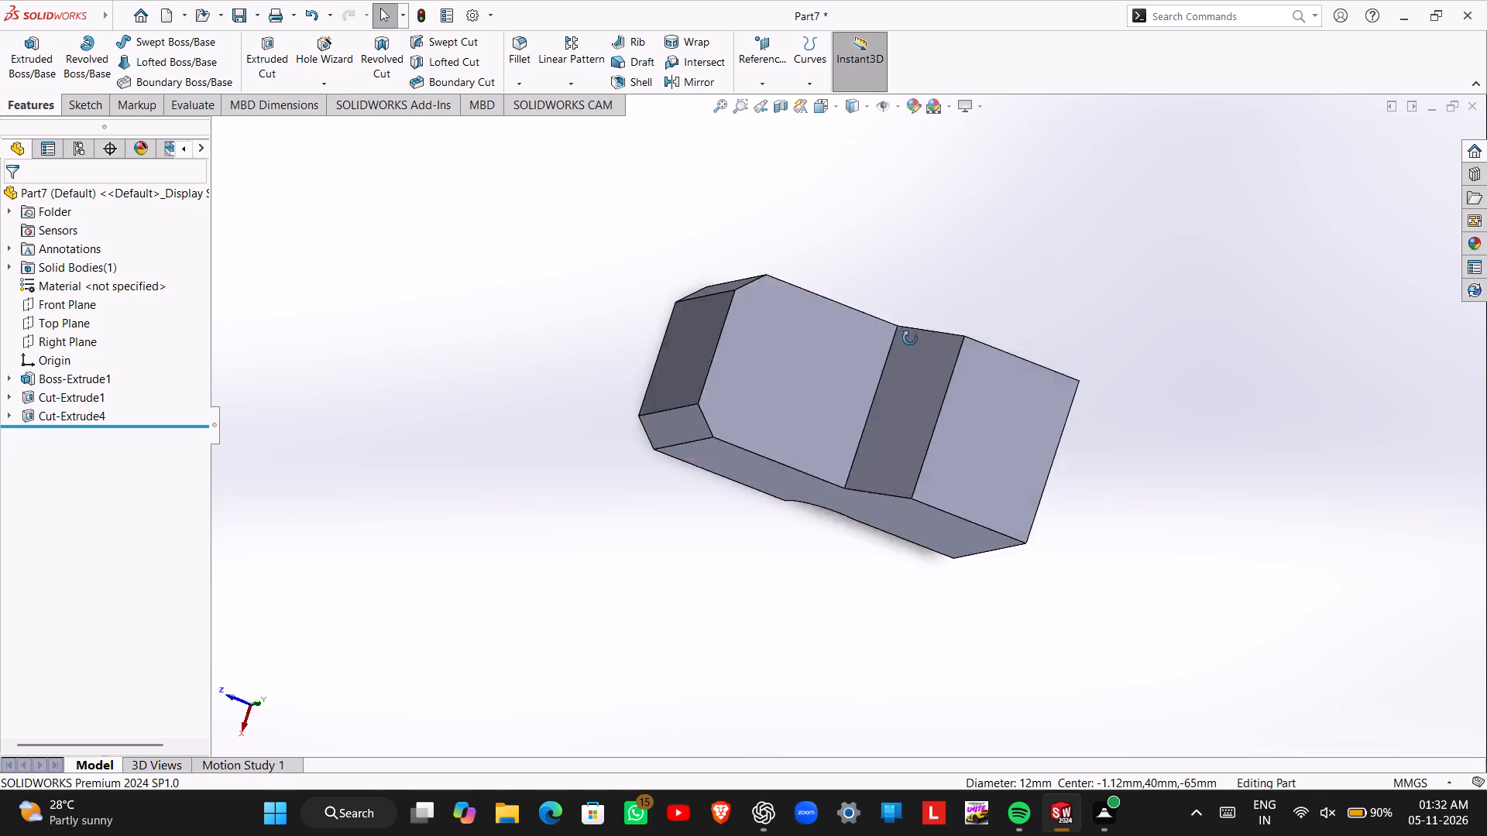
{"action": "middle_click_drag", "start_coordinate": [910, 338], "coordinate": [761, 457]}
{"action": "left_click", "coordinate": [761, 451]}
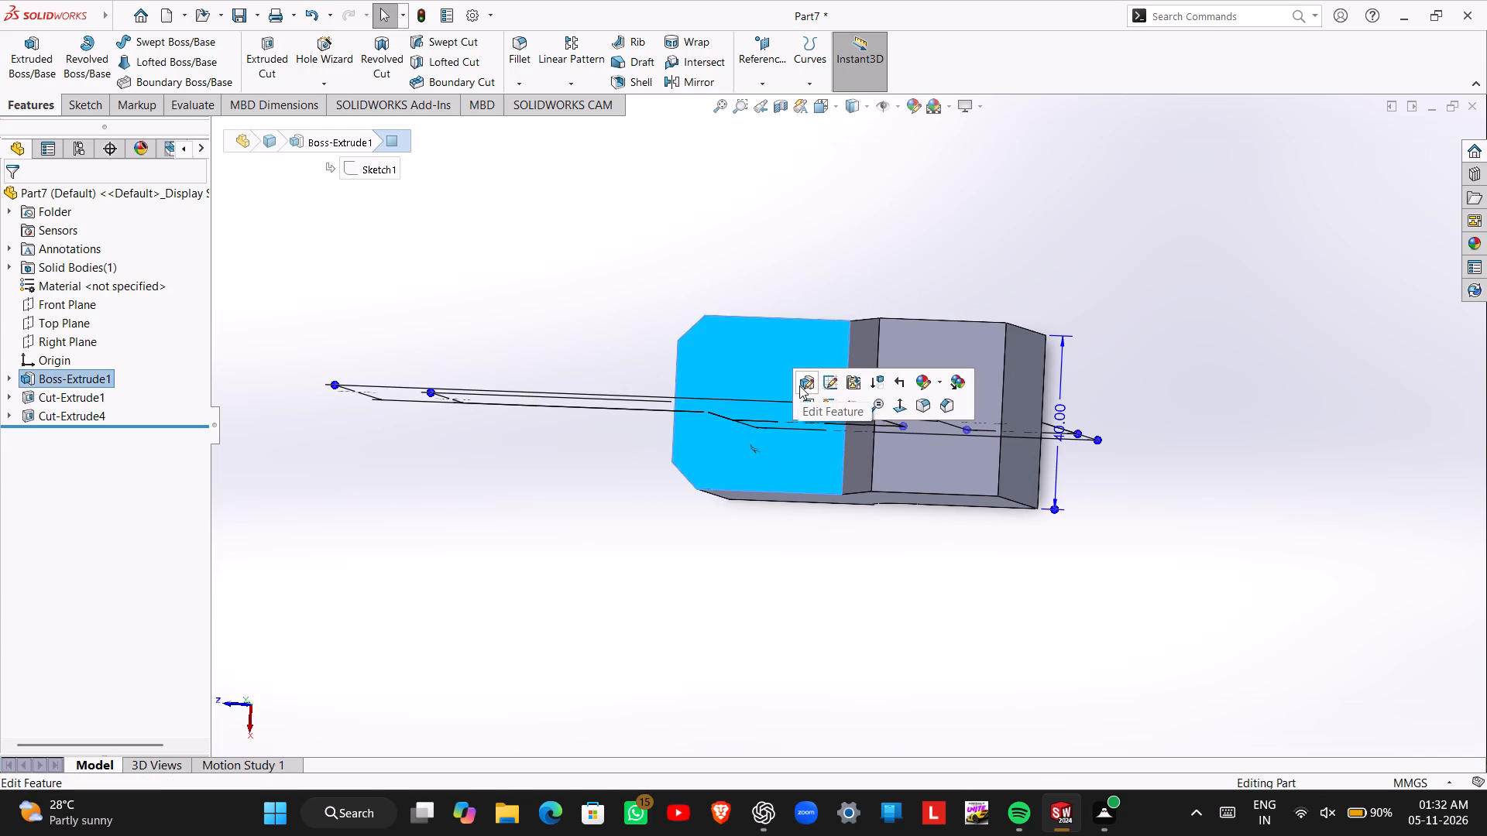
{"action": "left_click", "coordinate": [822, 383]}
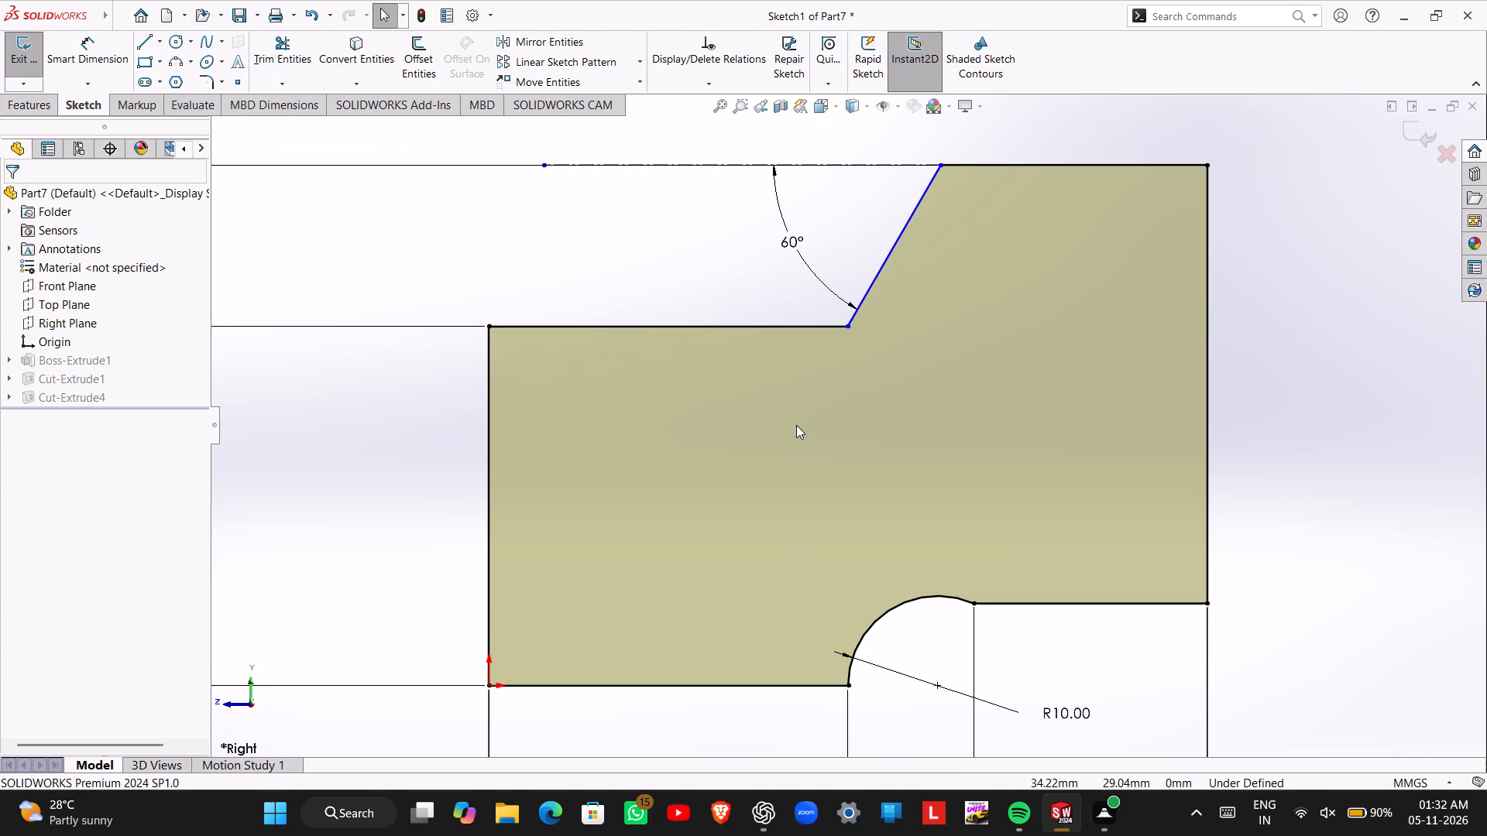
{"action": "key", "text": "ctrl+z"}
Start a sketch on the face with the cut corners and draw a circle of about 6.5 mm radius in line with the origin.
{"action": "left_click", "coordinate": [796, 425]}
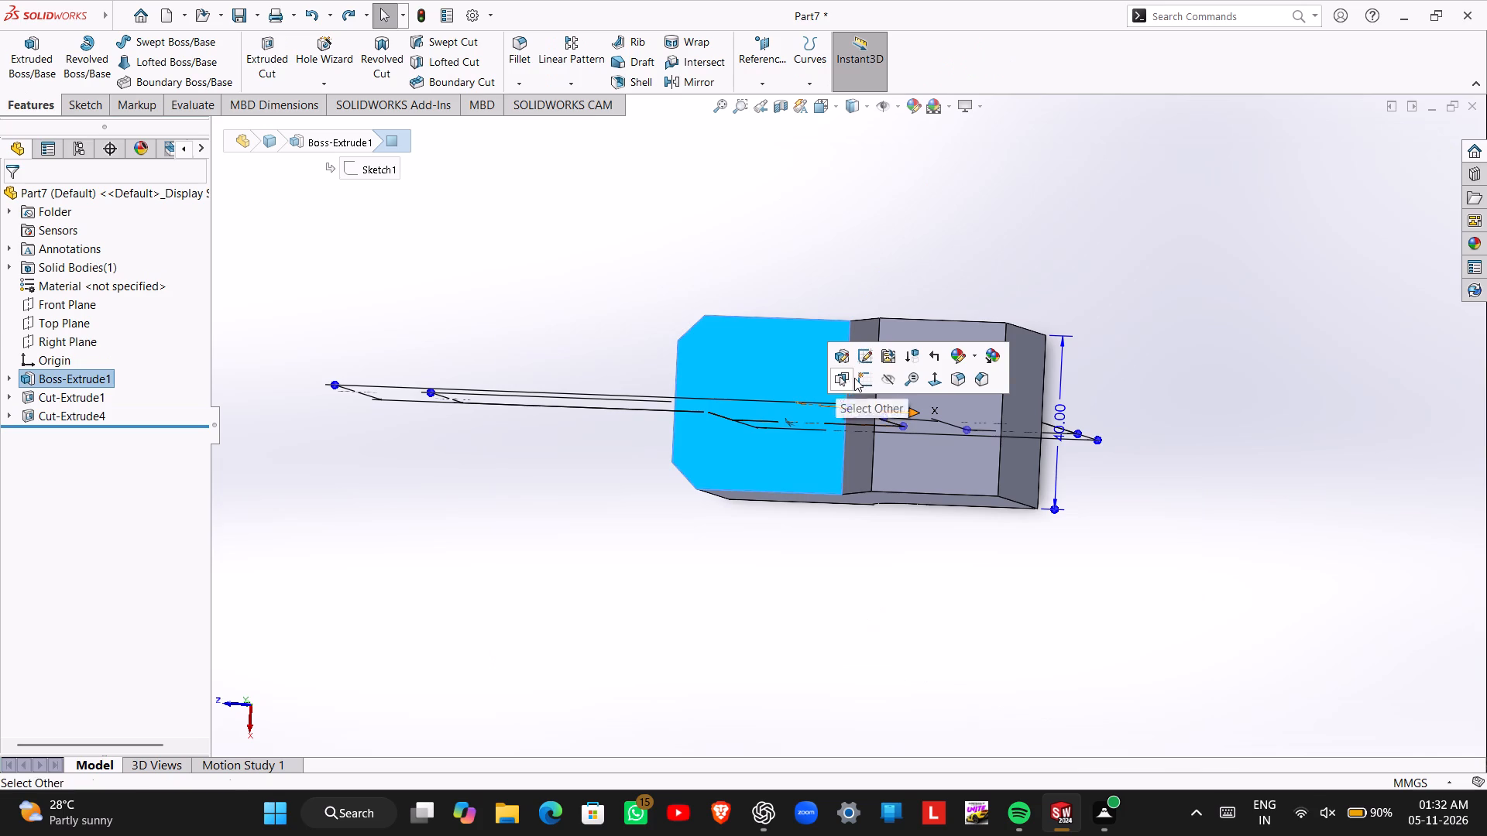
{"action": "left_click", "coordinate": [864, 378]}
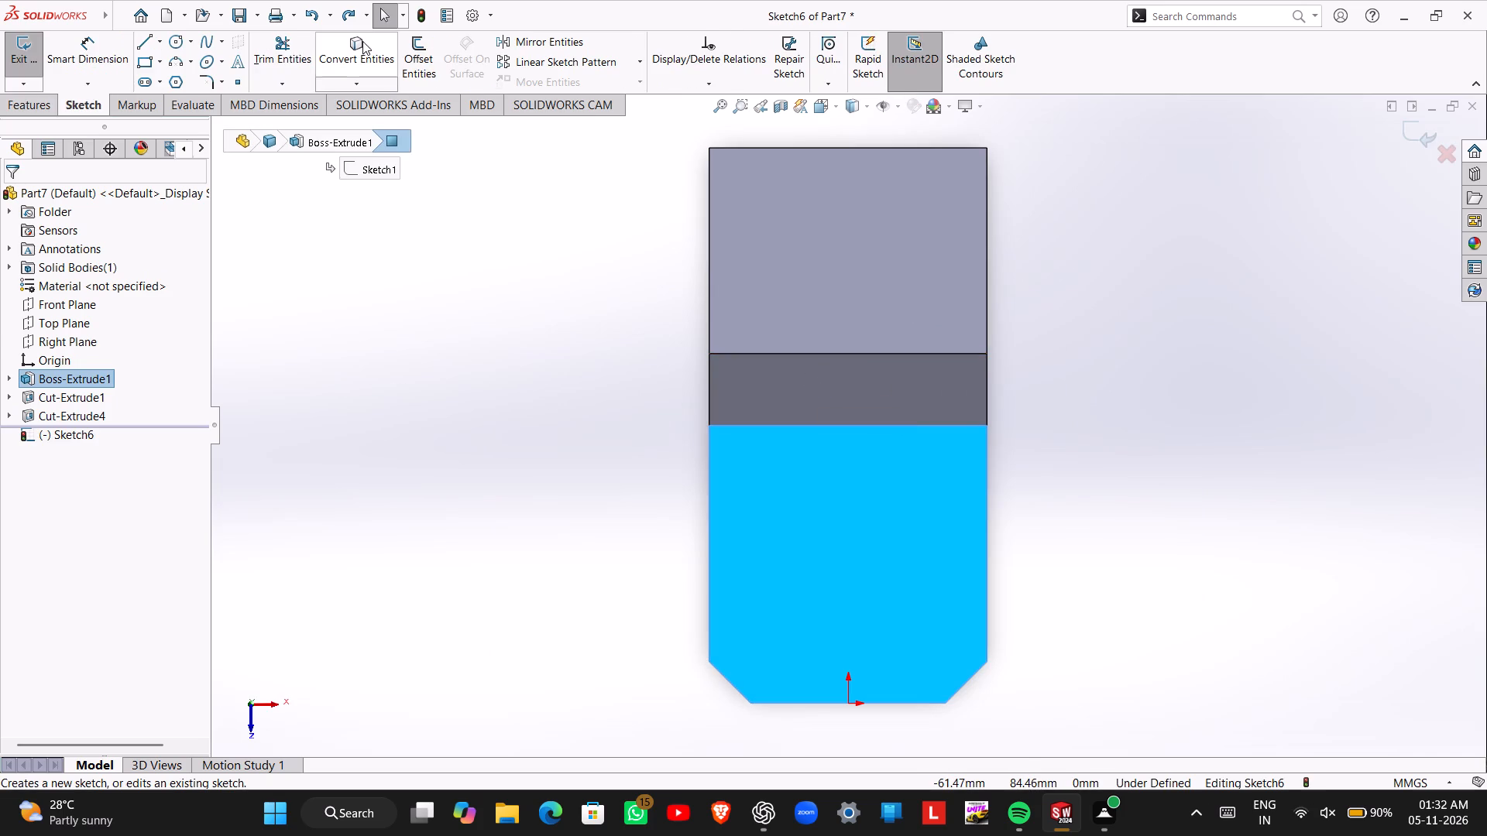
{"action": "left_click", "coordinate": [176, 36]}
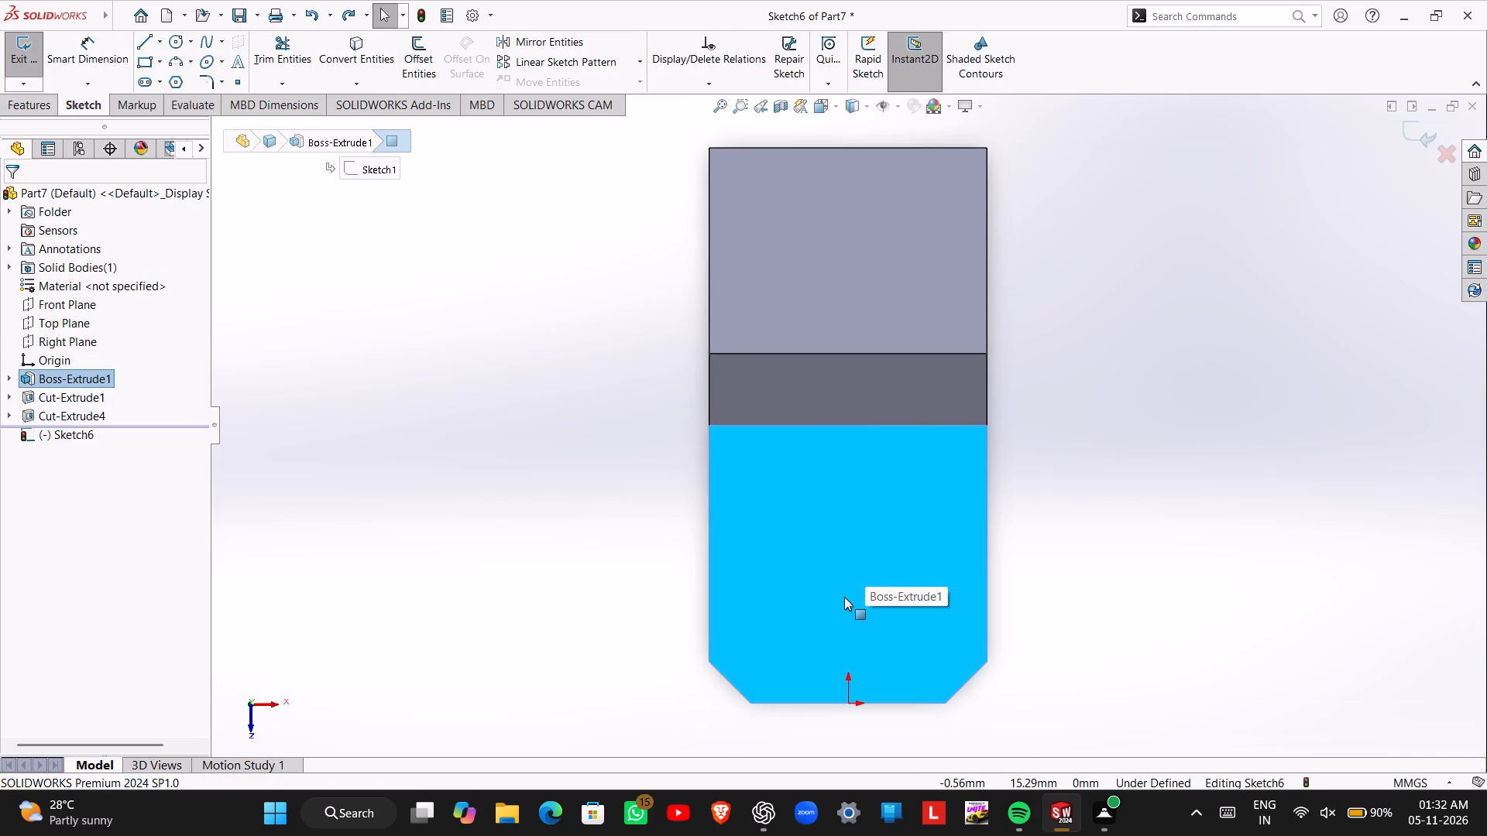
{"action": "left_click", "coordinate": [844, 567]}
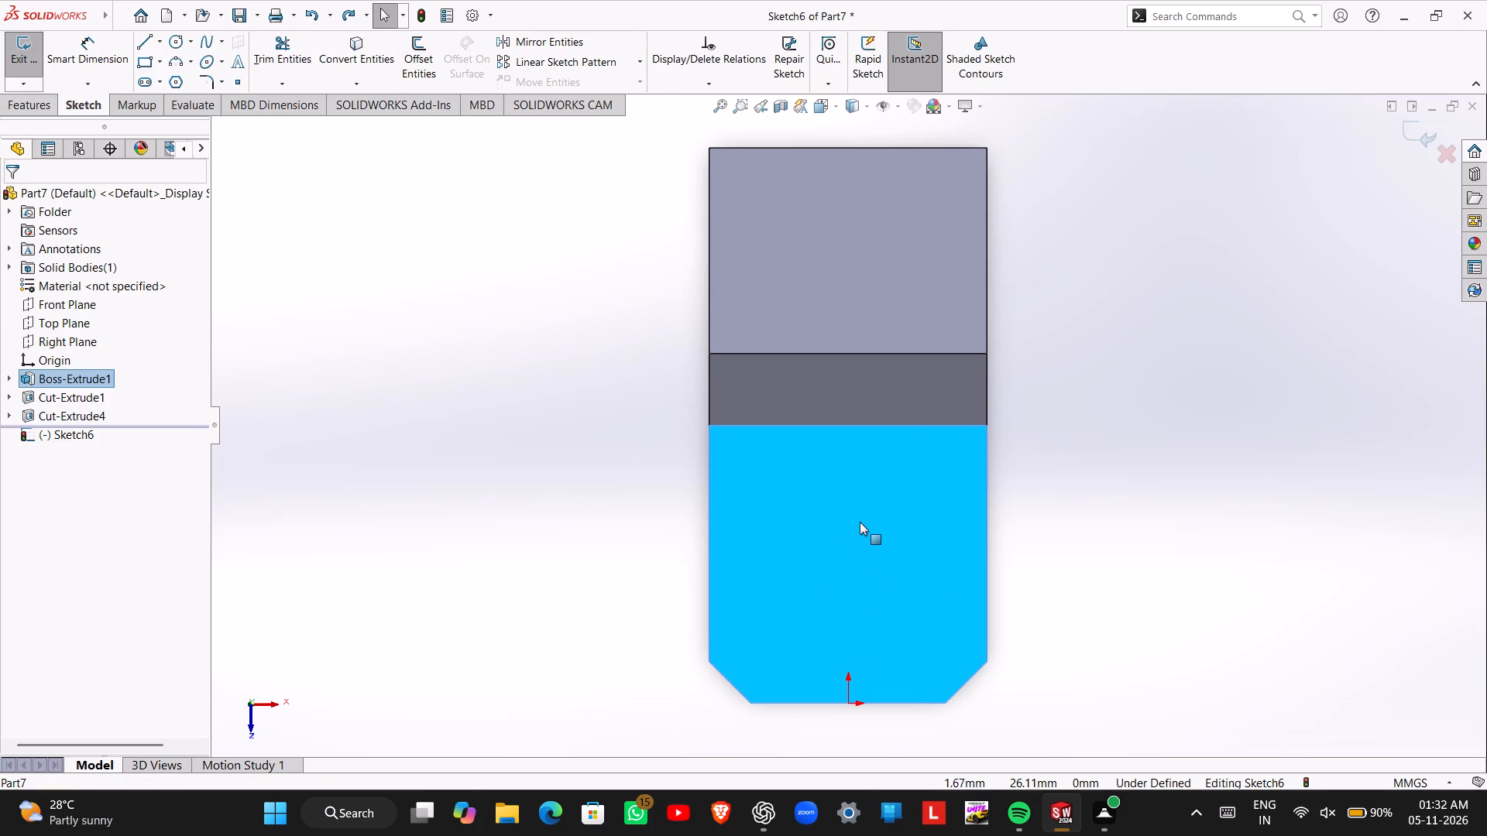
{"action": "left_click", "coordinate": [182, 42]}
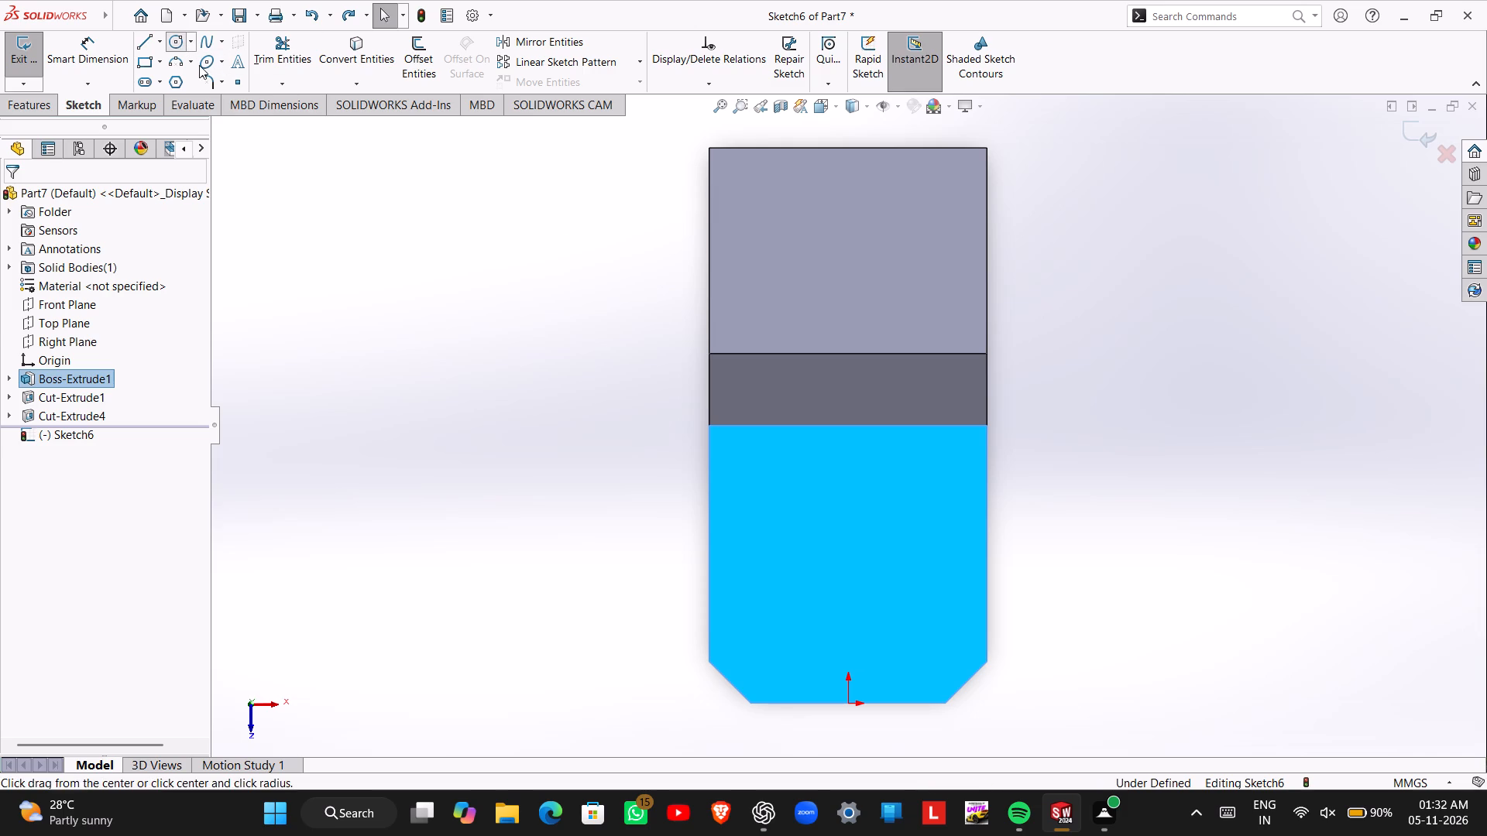
{"action": "left_click", "coordinate": [847, 574]}
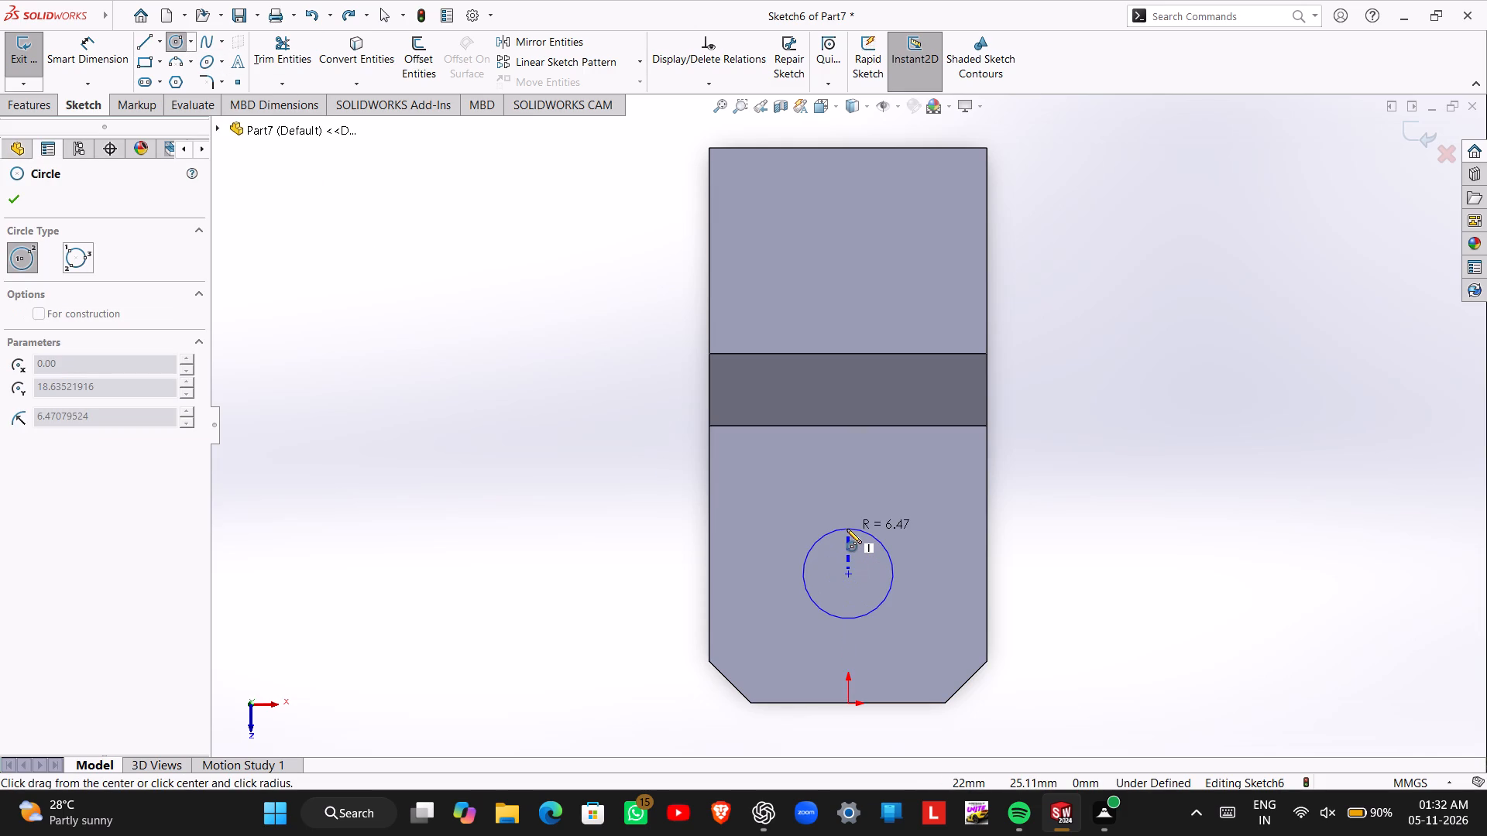
{"action": "left_click", "coordinate": [847, 529]}
{"action": "key", "text": "Escape"}
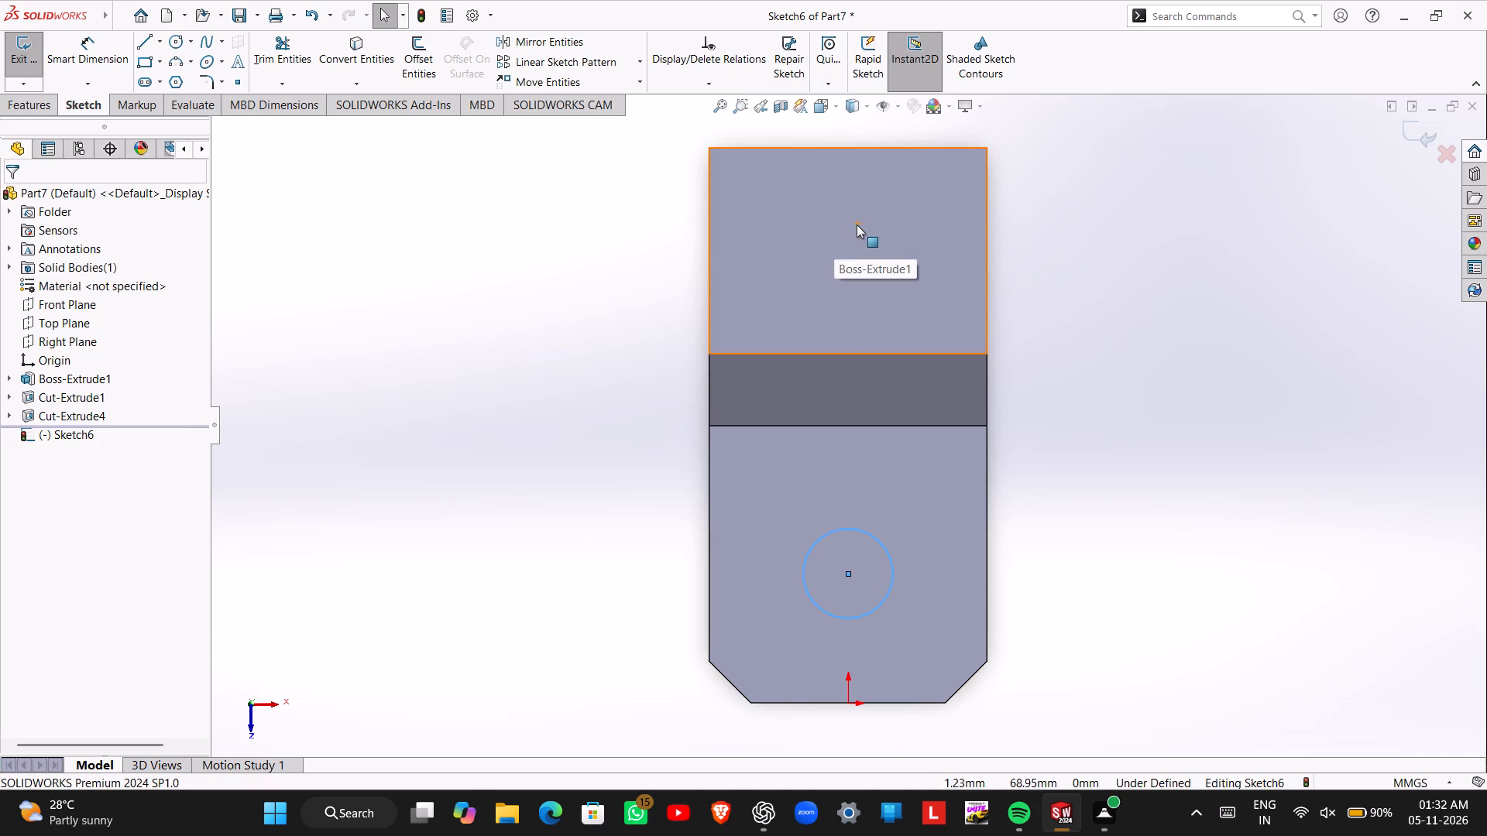
{"action": "key", "text": "Escape"}
{"action": "key", "text": "Escape"}
Dimension the circle's centre 20 mm from the face's end edge between the cut corners.
{"action": "right_click_drag", "start_coordinate": [616, 588], "coordinate": [627, 556]}
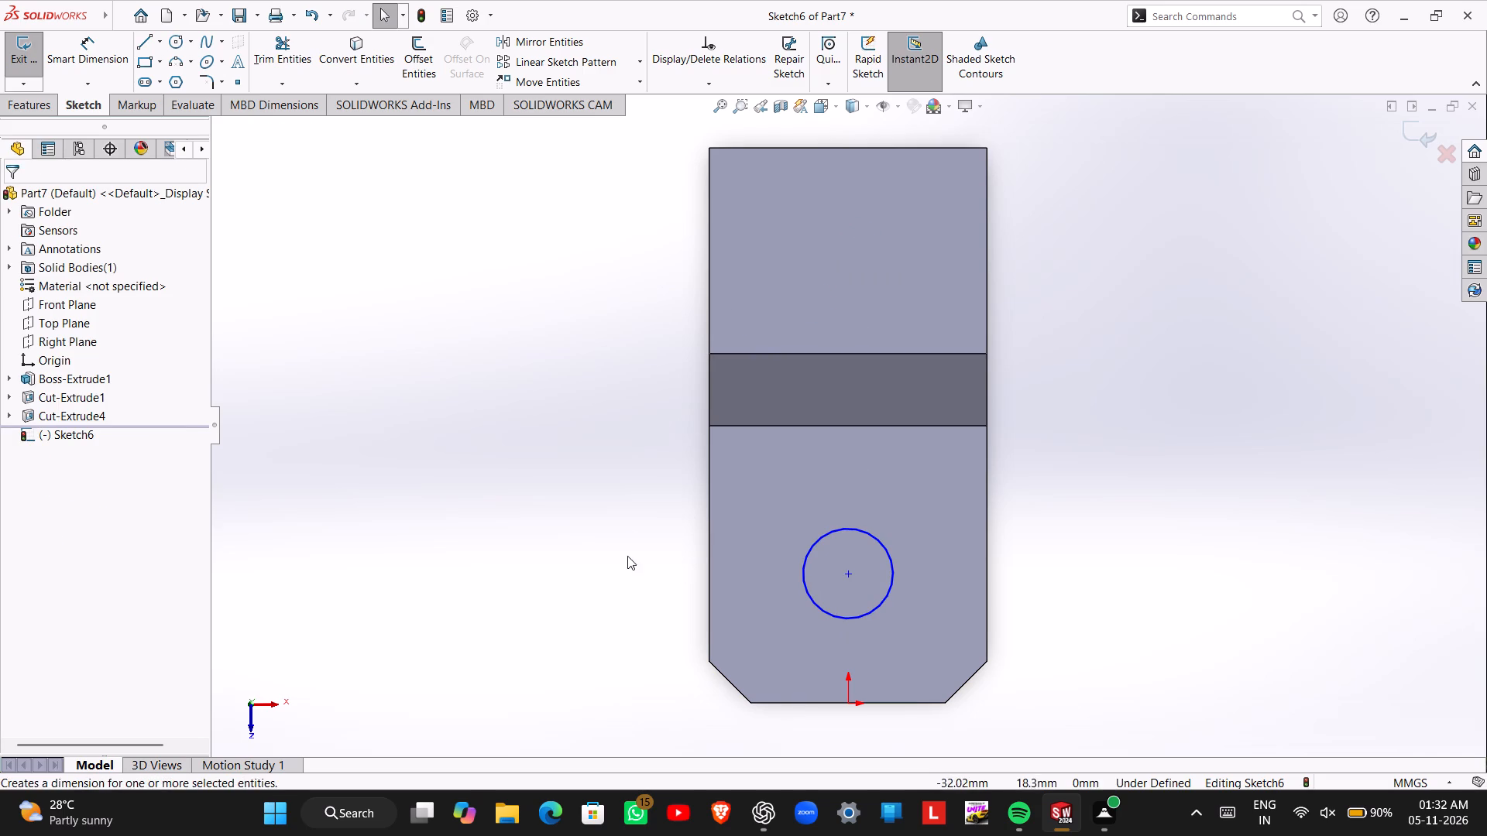
{"action": "right_click_drag", "start_coordinate": [627, 556], "coordinate": [627, 480]}
{"action": "left_click", "coordinate": [847, 571]}
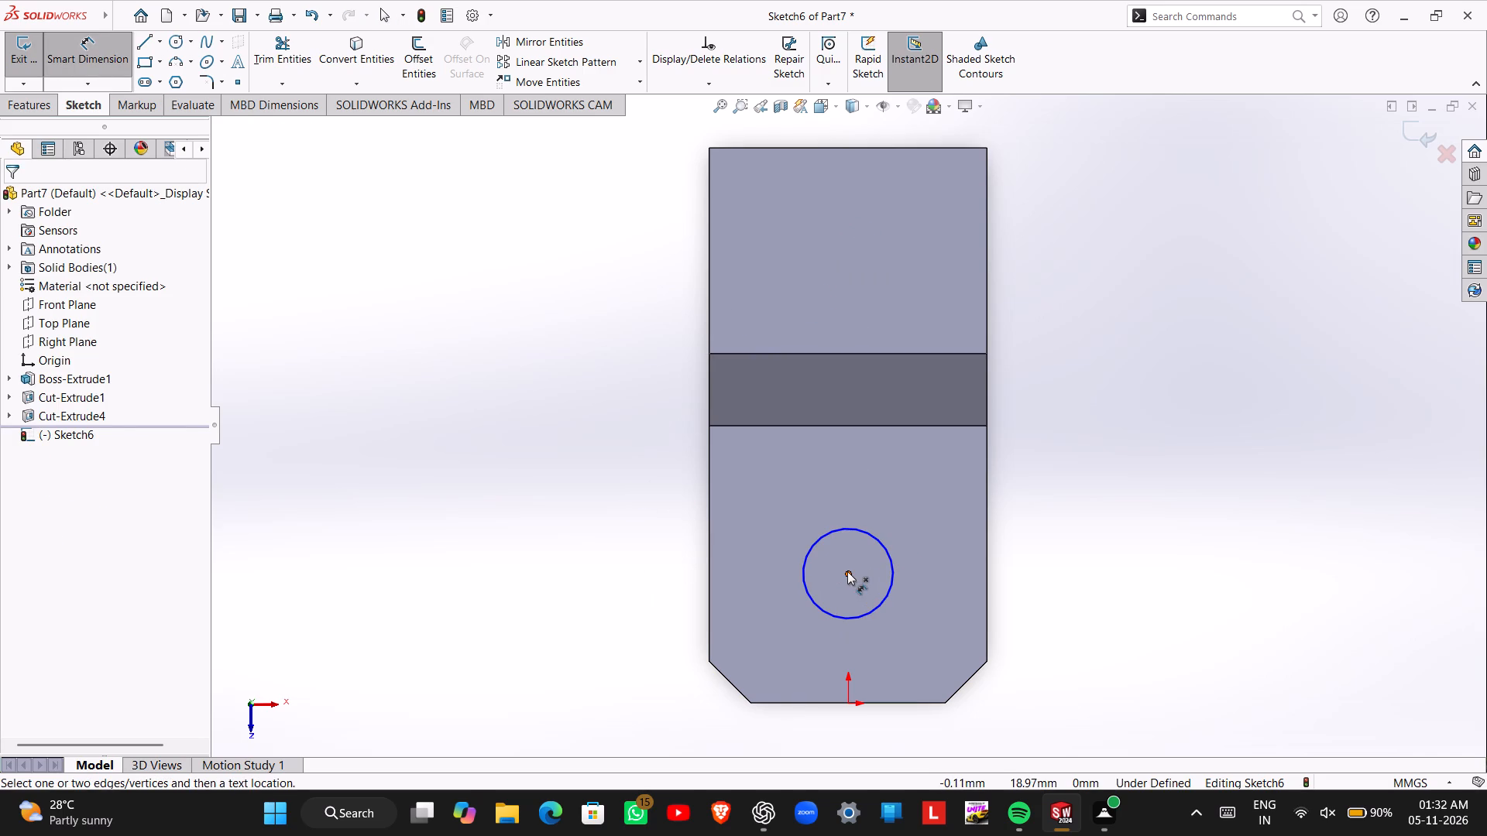
{"action": "left_click", "coordinate": [816, 701]}
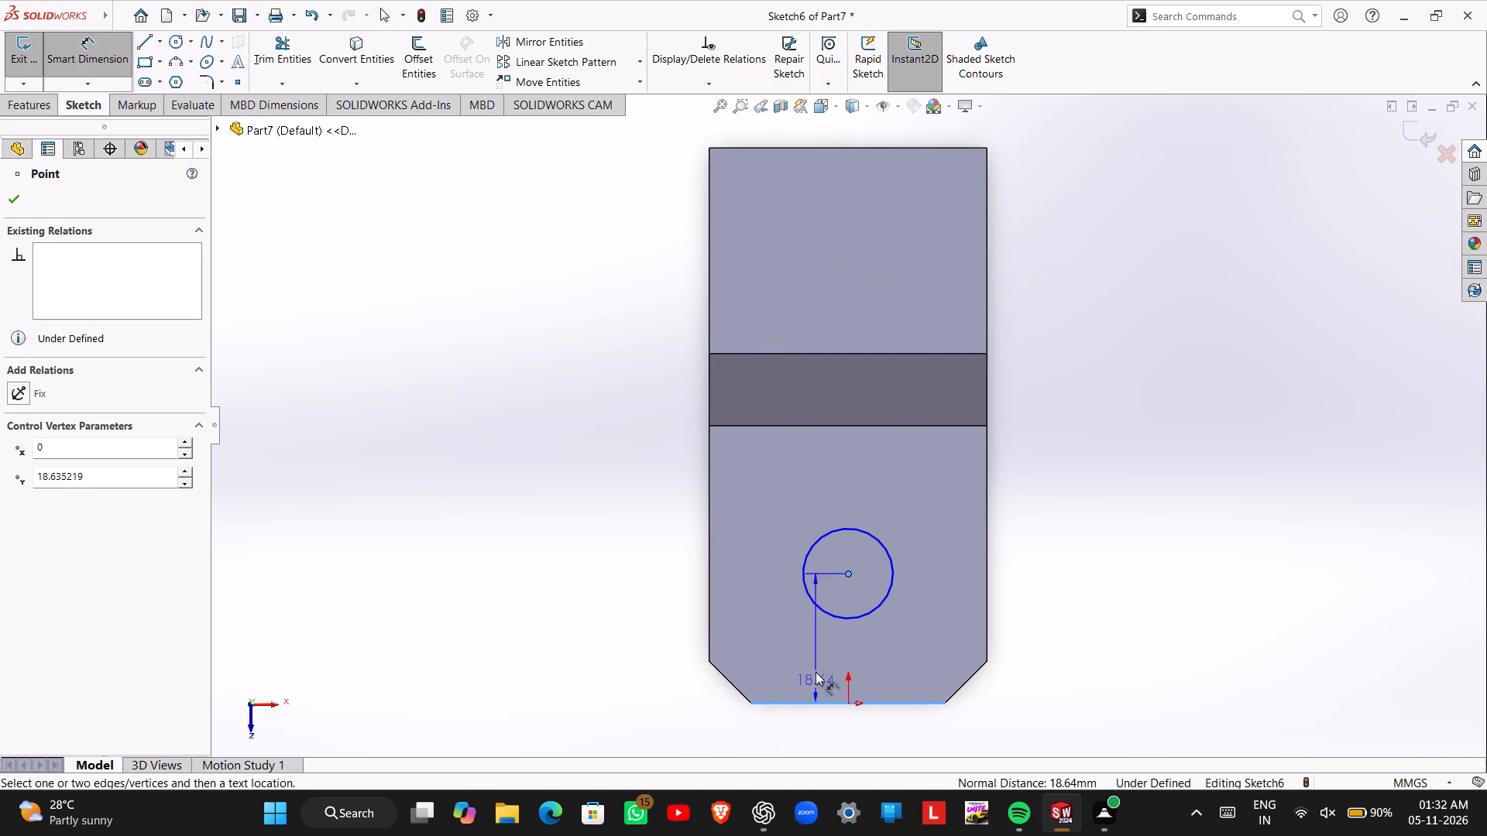
{"action": "left_click", "coordinate": [639, 640]}
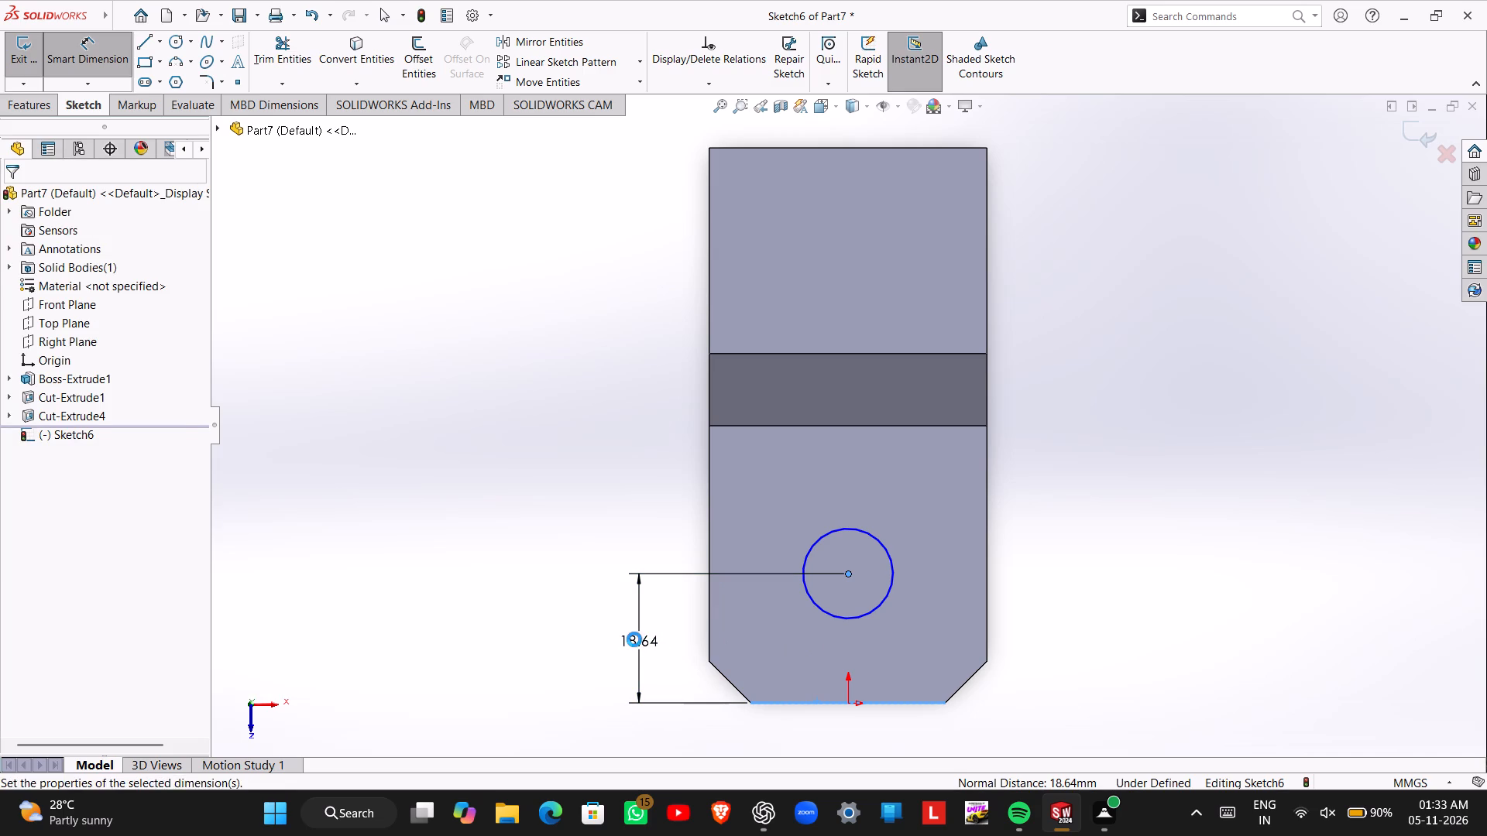
{"action": "type", "text": "20."}
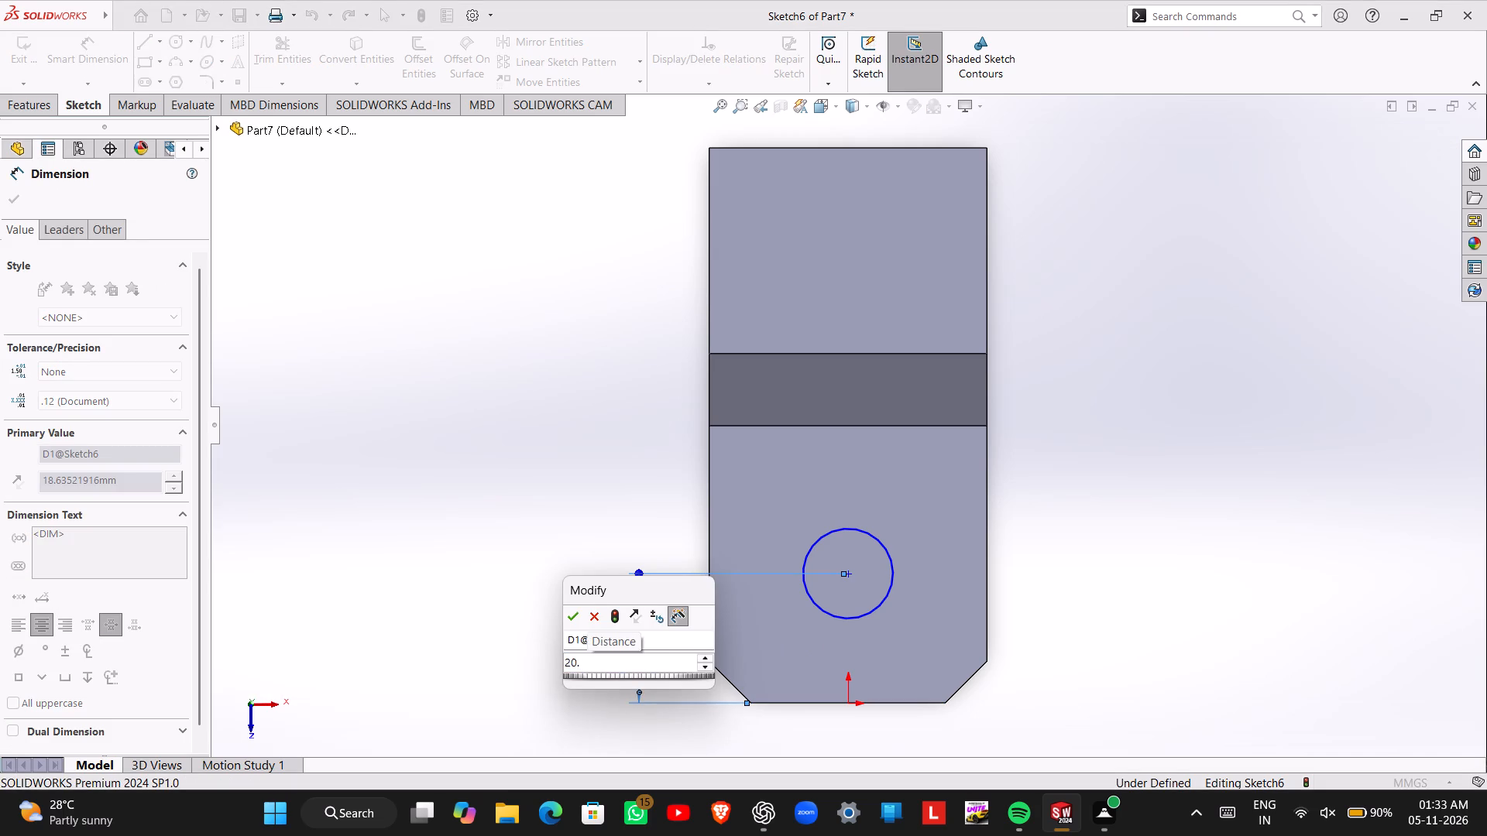
{"action": "key", "text": "BackSpace"}
{"action": "key", "text": "Return"}
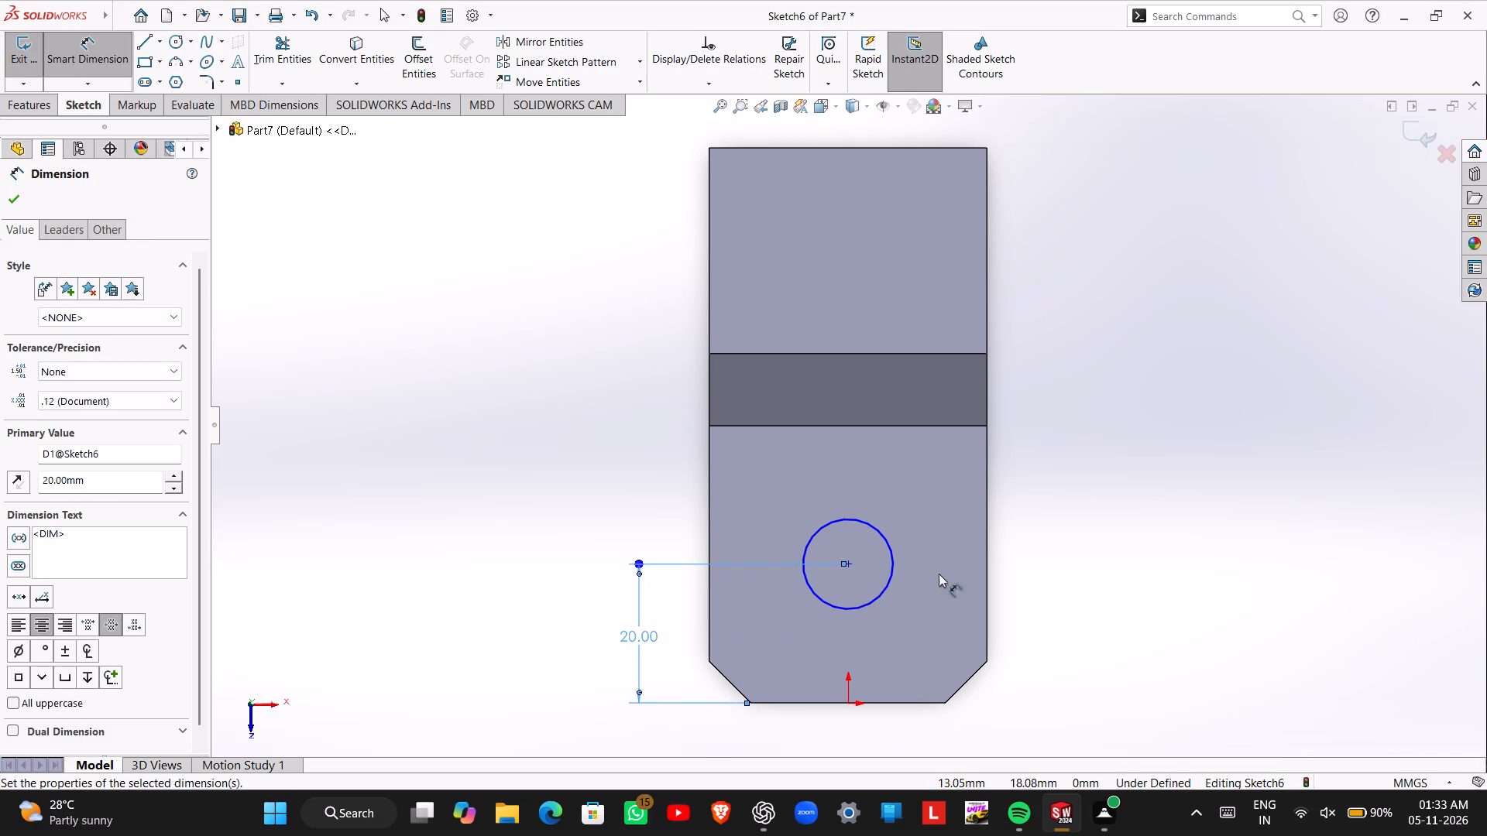
Dimension the circle's diameter as 12 mm and finish the sketch.
{"action": "left_click", "coordinate": [891, 561]}
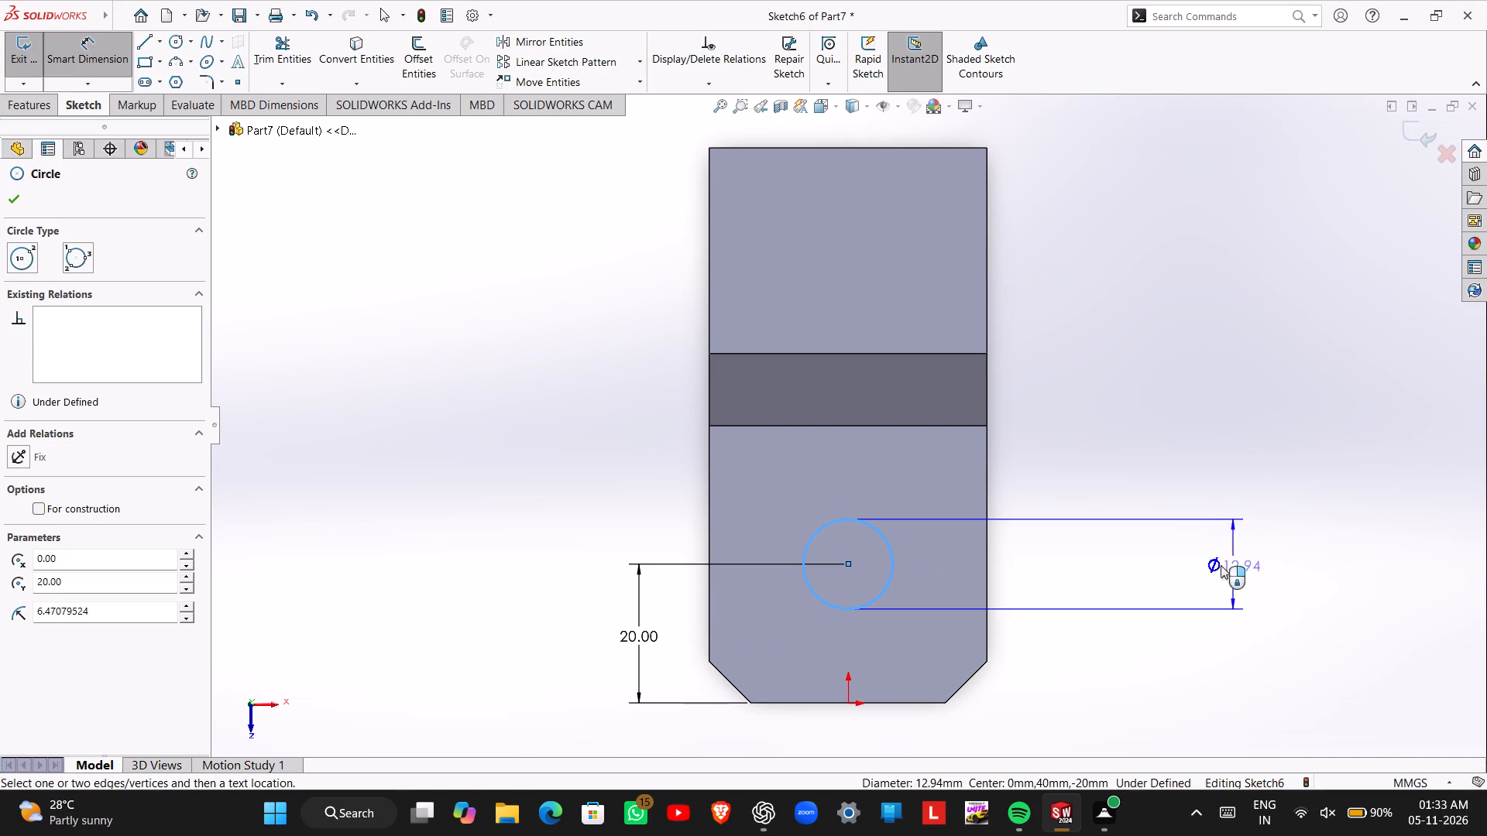
{"action": "left_click", "coordinate": [1198, 571]}
{"action": "type", "text": "12"}
{"action": "key", "text": "Return"}
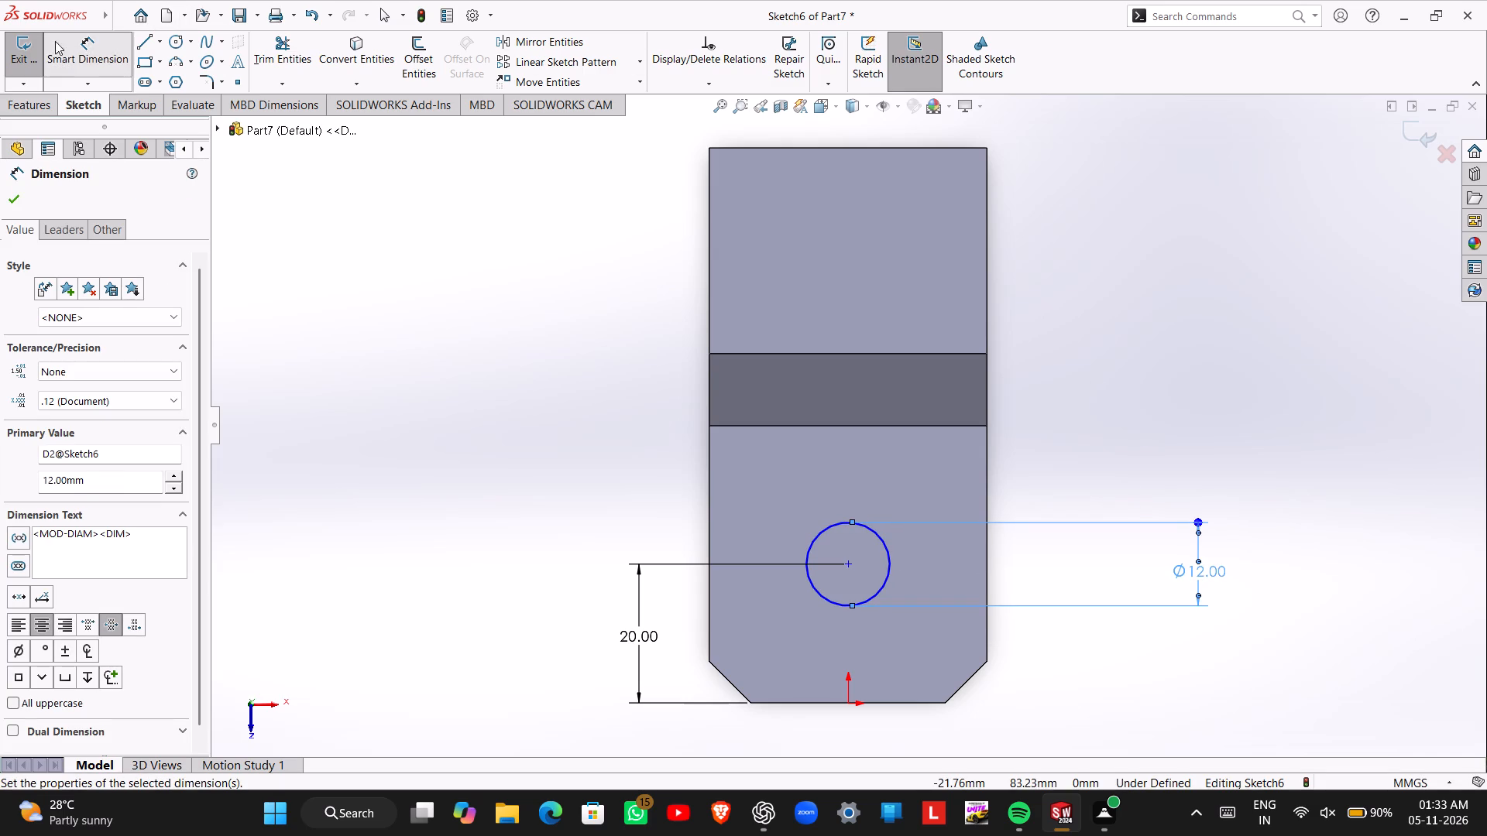
{"action": "left_click", "coordinate": [12, 42]}
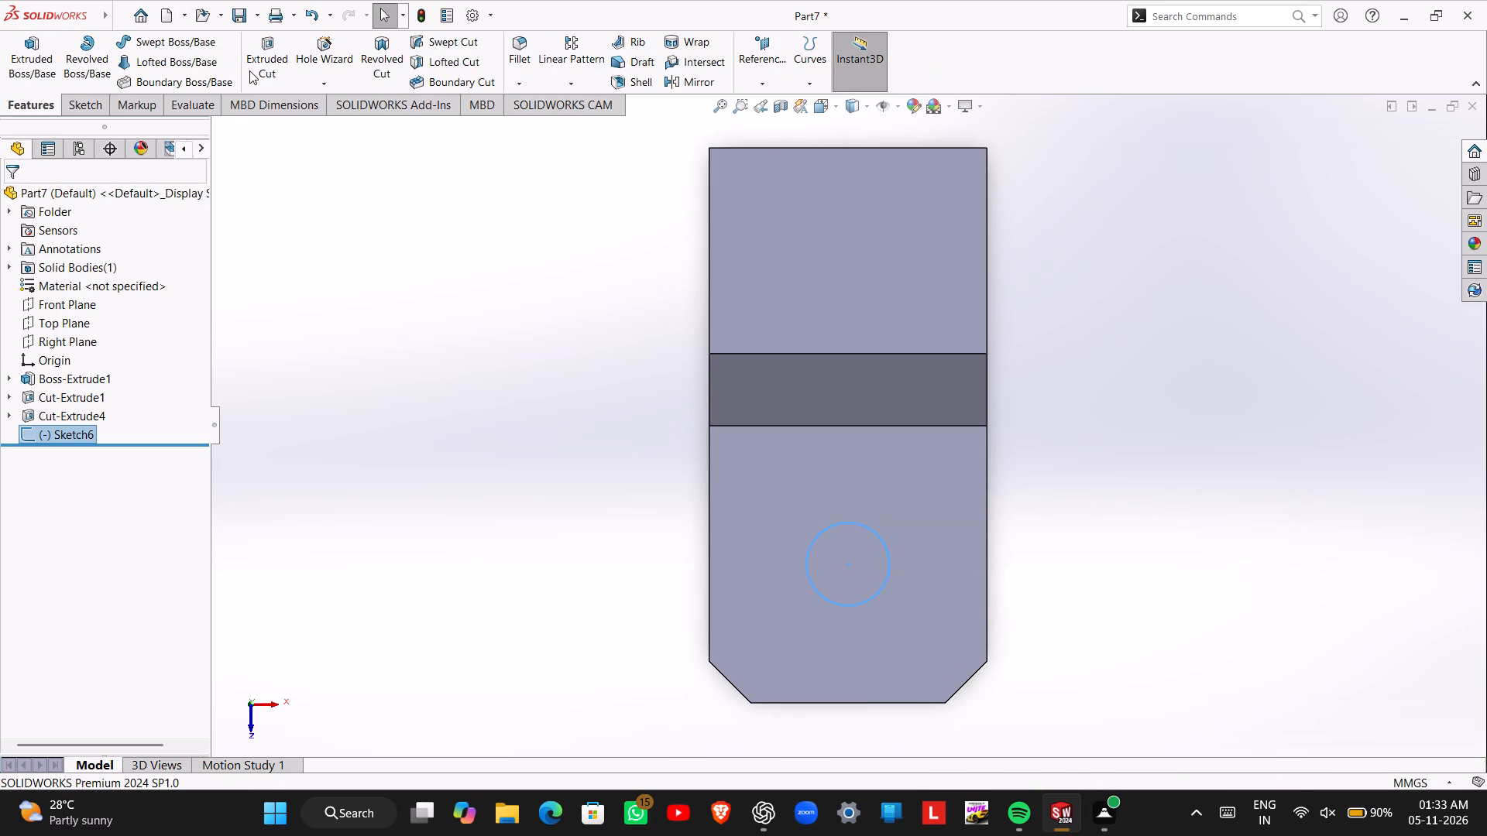
Cut the 12 mm circle into the part as a blind hole 11 mm deep.
{"action": "left_click", "coordinate": [252, 70]}
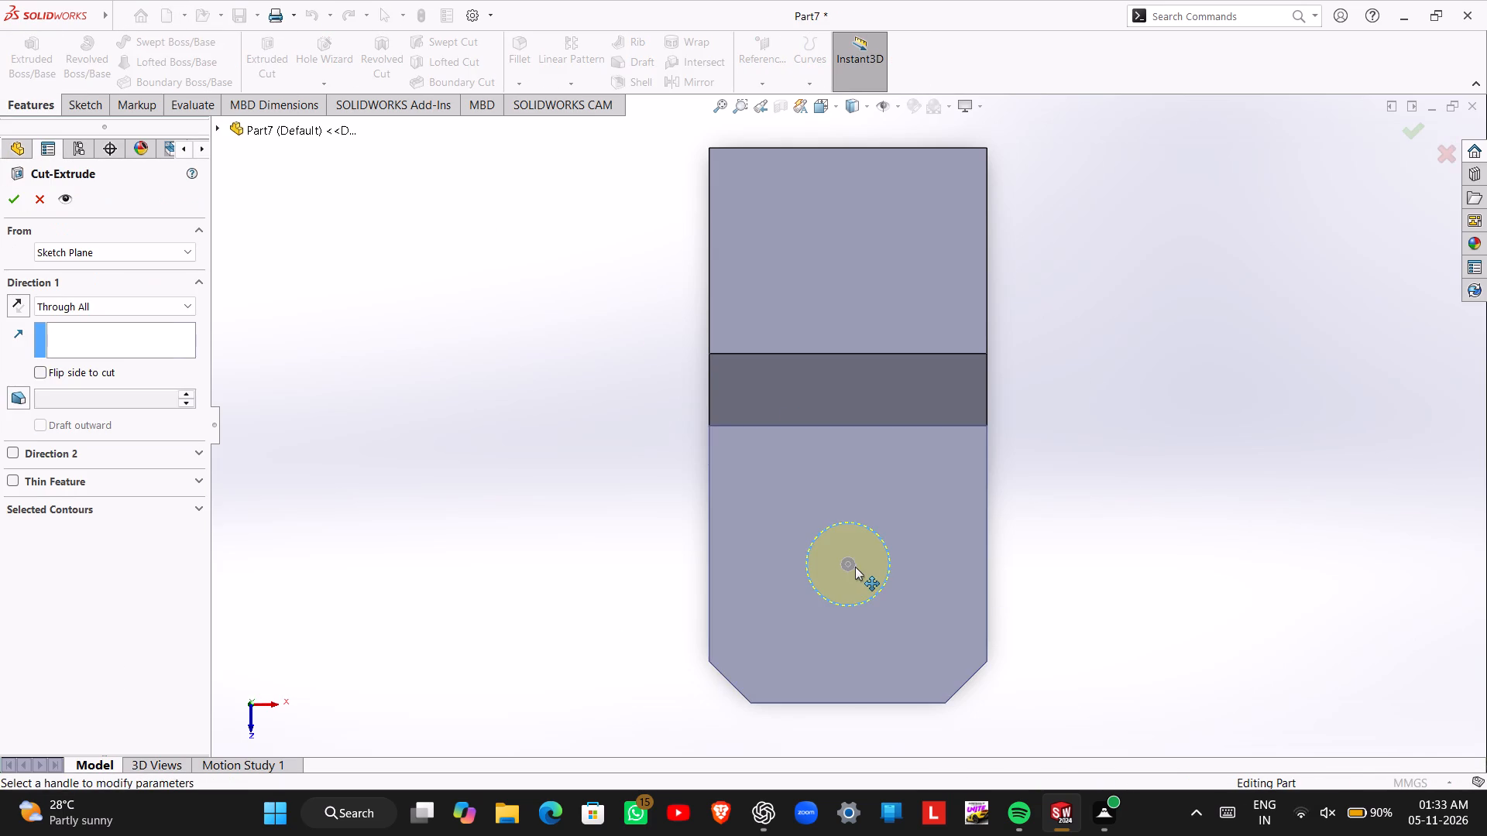
{"action": "middle_click_drag", "start_coordinate": [865, 556], "coordinate": [805, 453]}
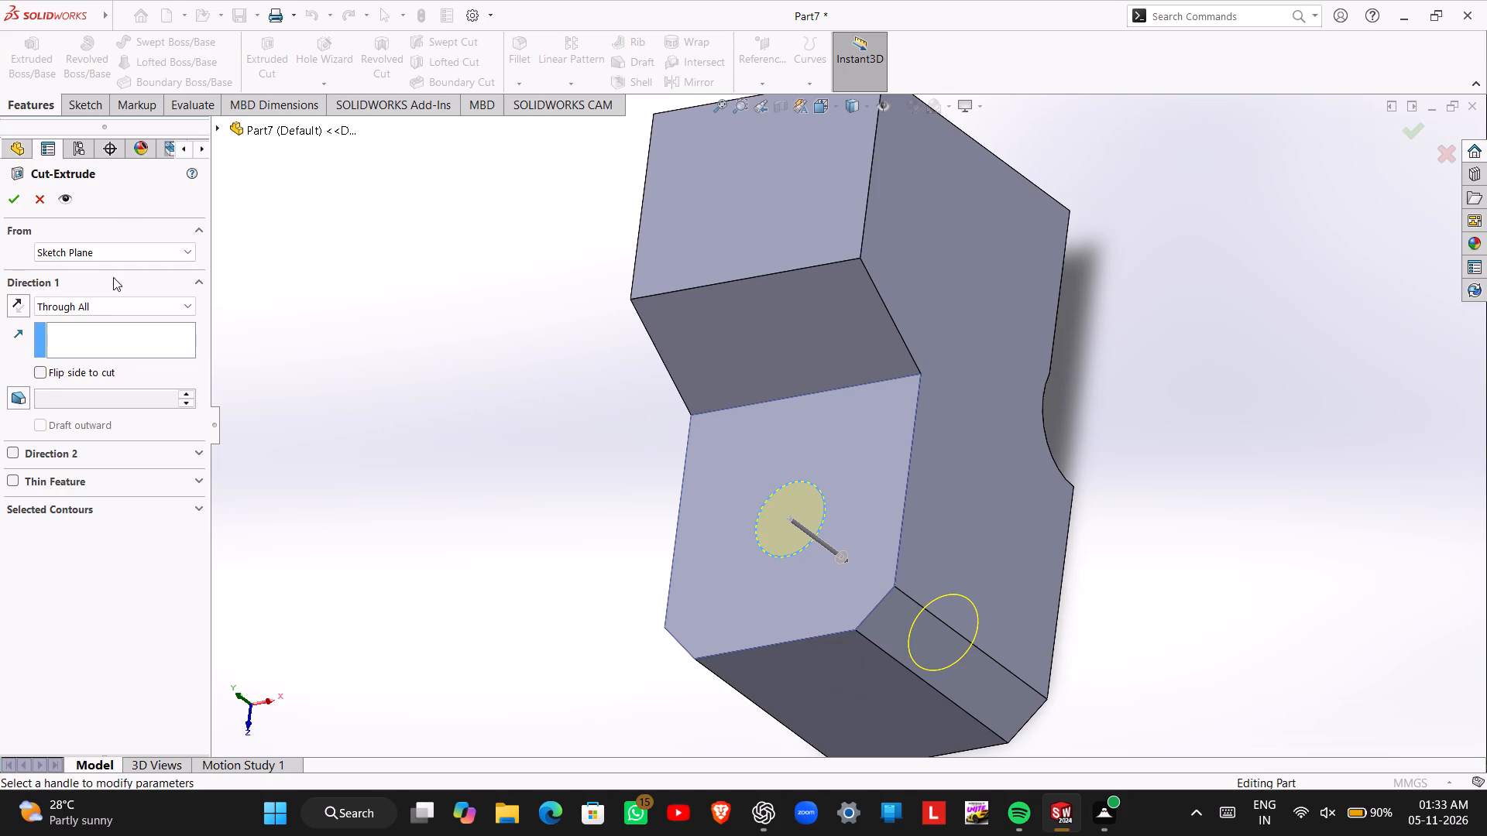
{"action": "left_click", "coordinate": [101, 305]}
{"action": "left_click", "coordinate": [100, 320]}
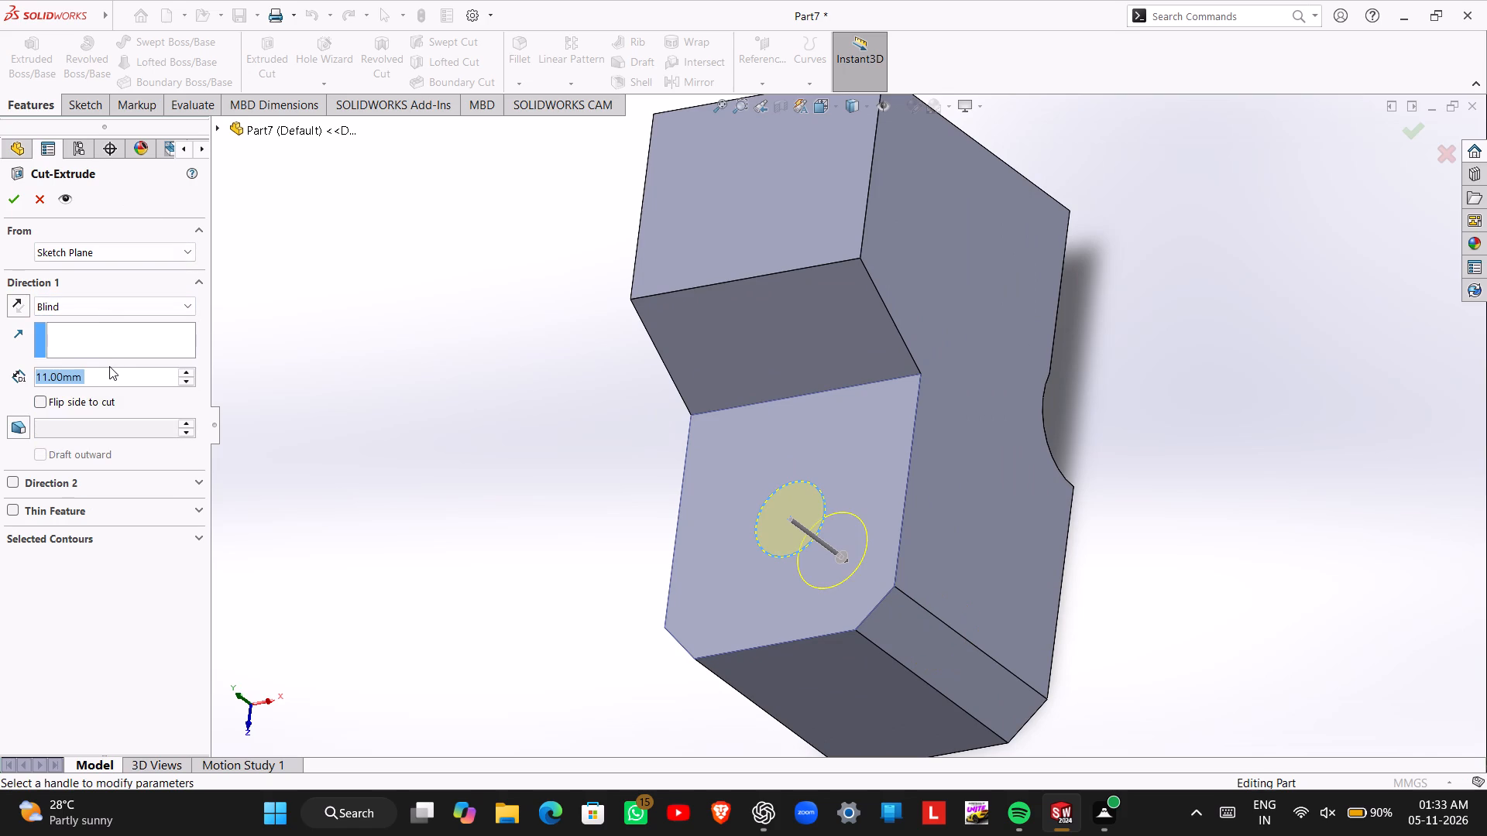
{"action": "key", "text": "Return"}
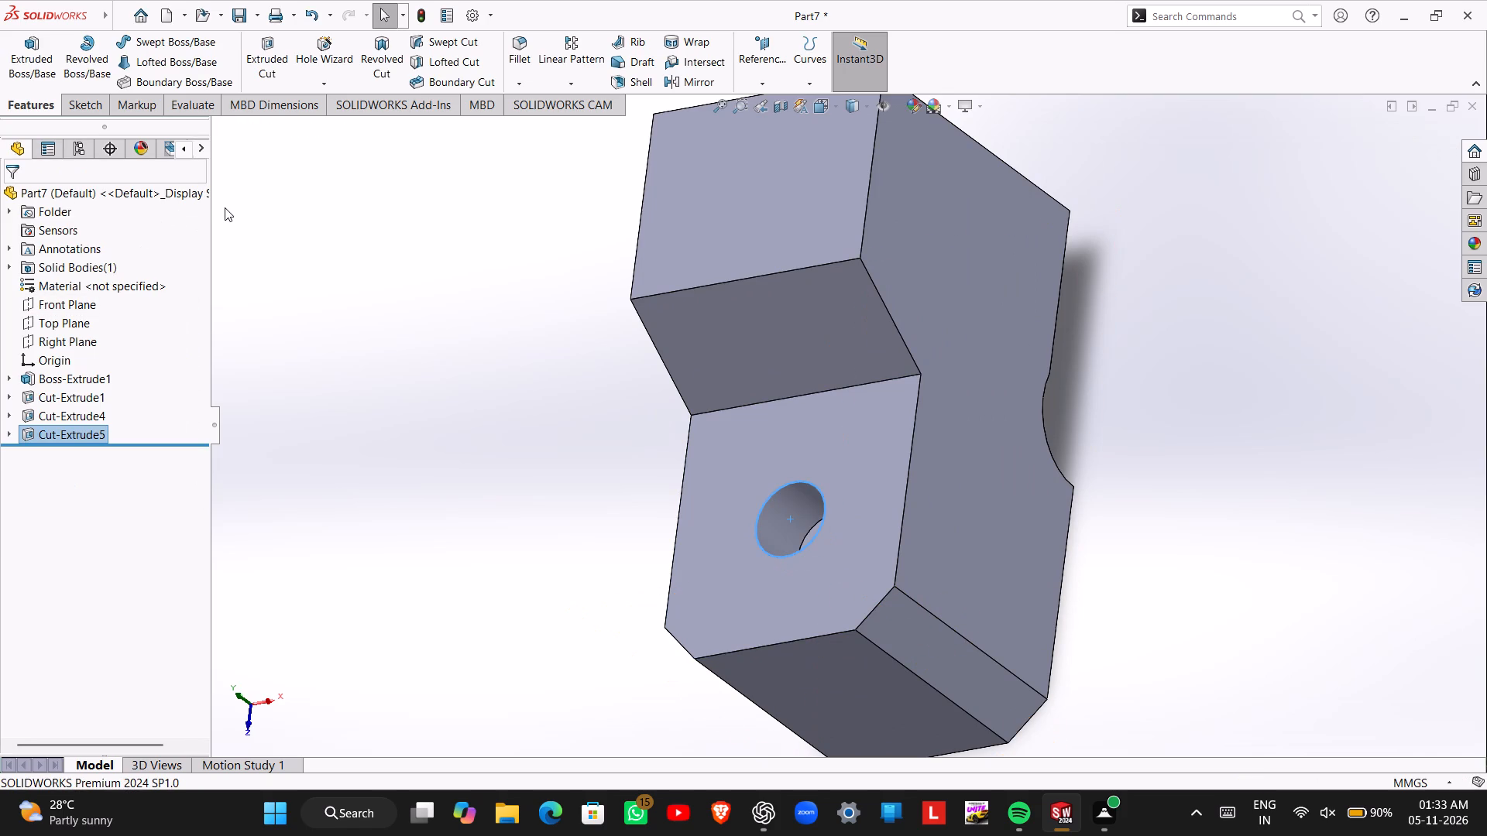
Start a sketch on the raised face beyond the slope and draw a circle of about 6 mm radius vertically in line with the origin.
{"action": "left_click", "coordinate": [723, 236]}
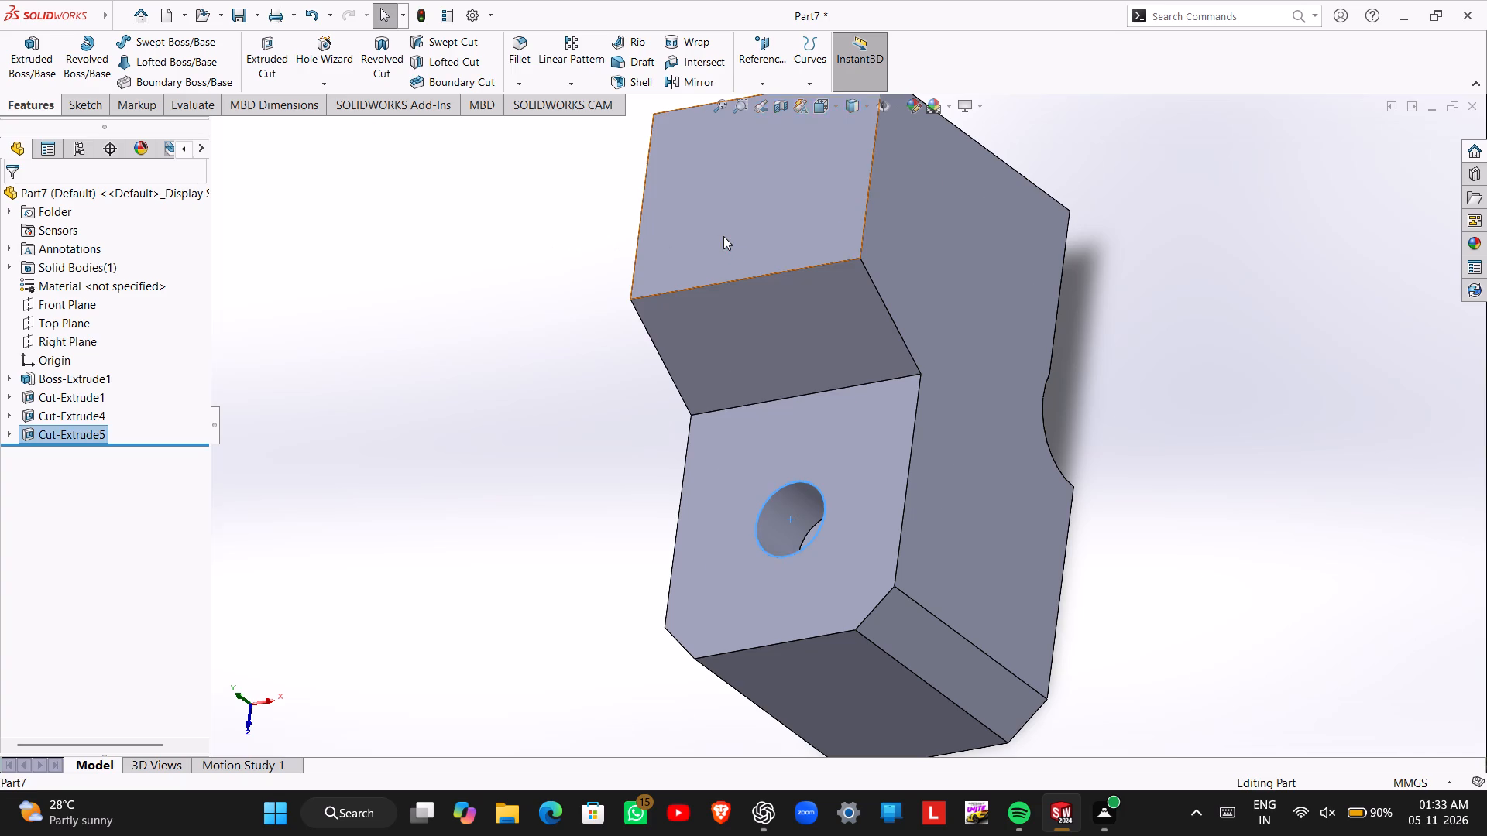
{"action": "left_click", "coordinate": [785, 186]}
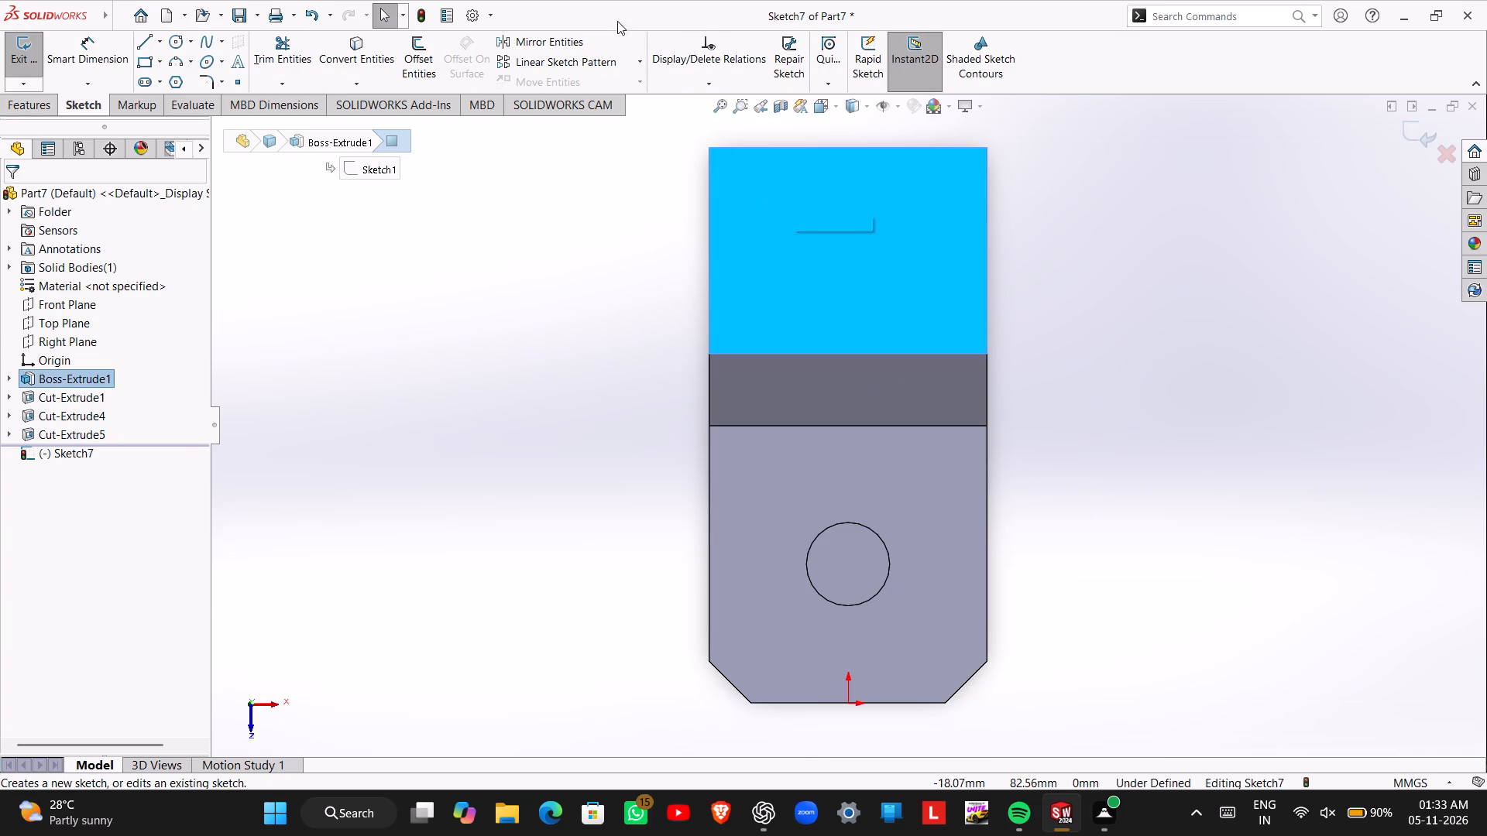
{"action": "left_click", "coordinate": [173, 41]}
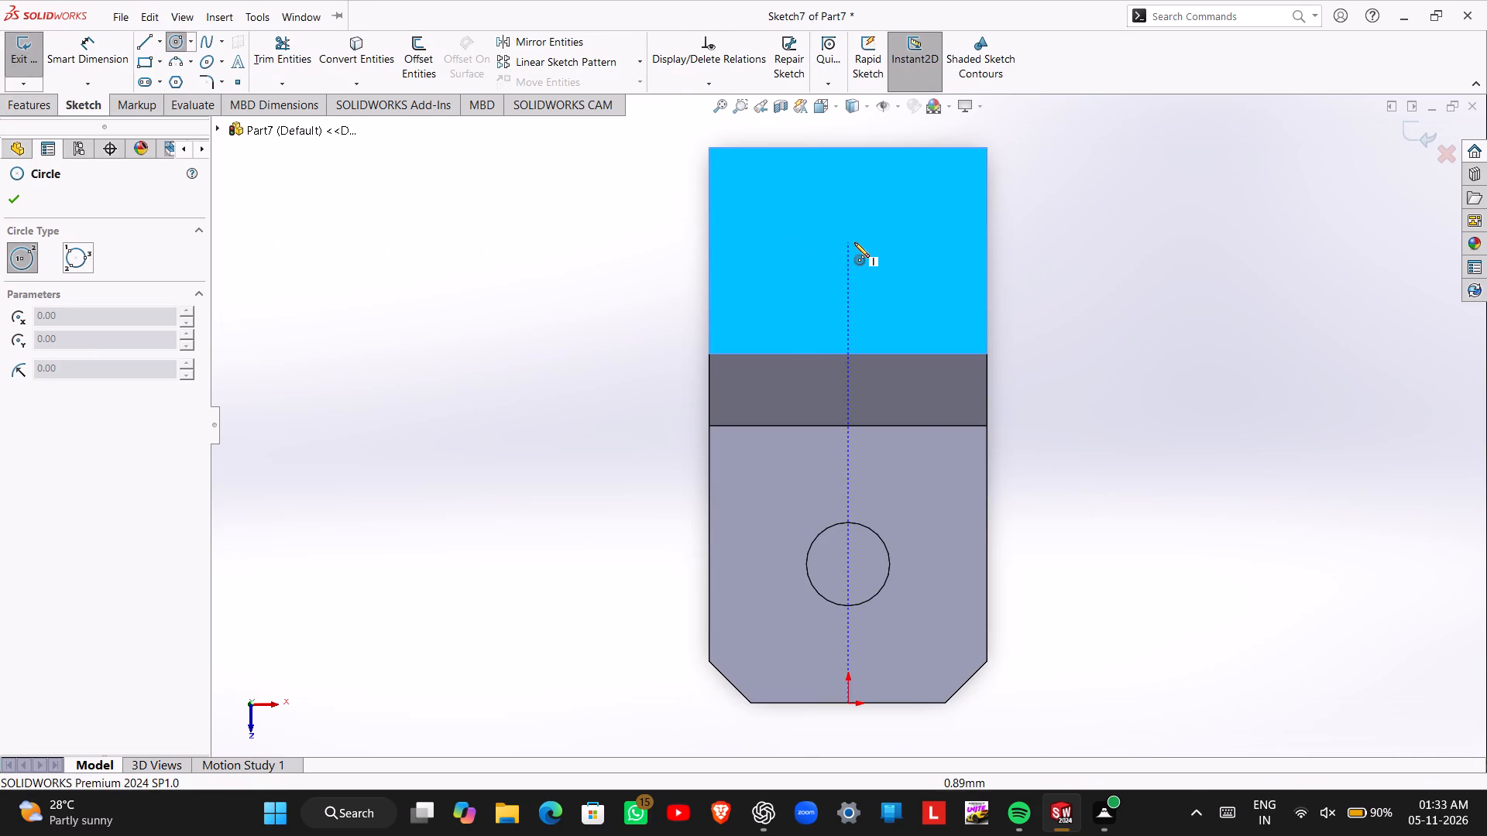
{"action": "left_click", "coordinate": [845, 255]}
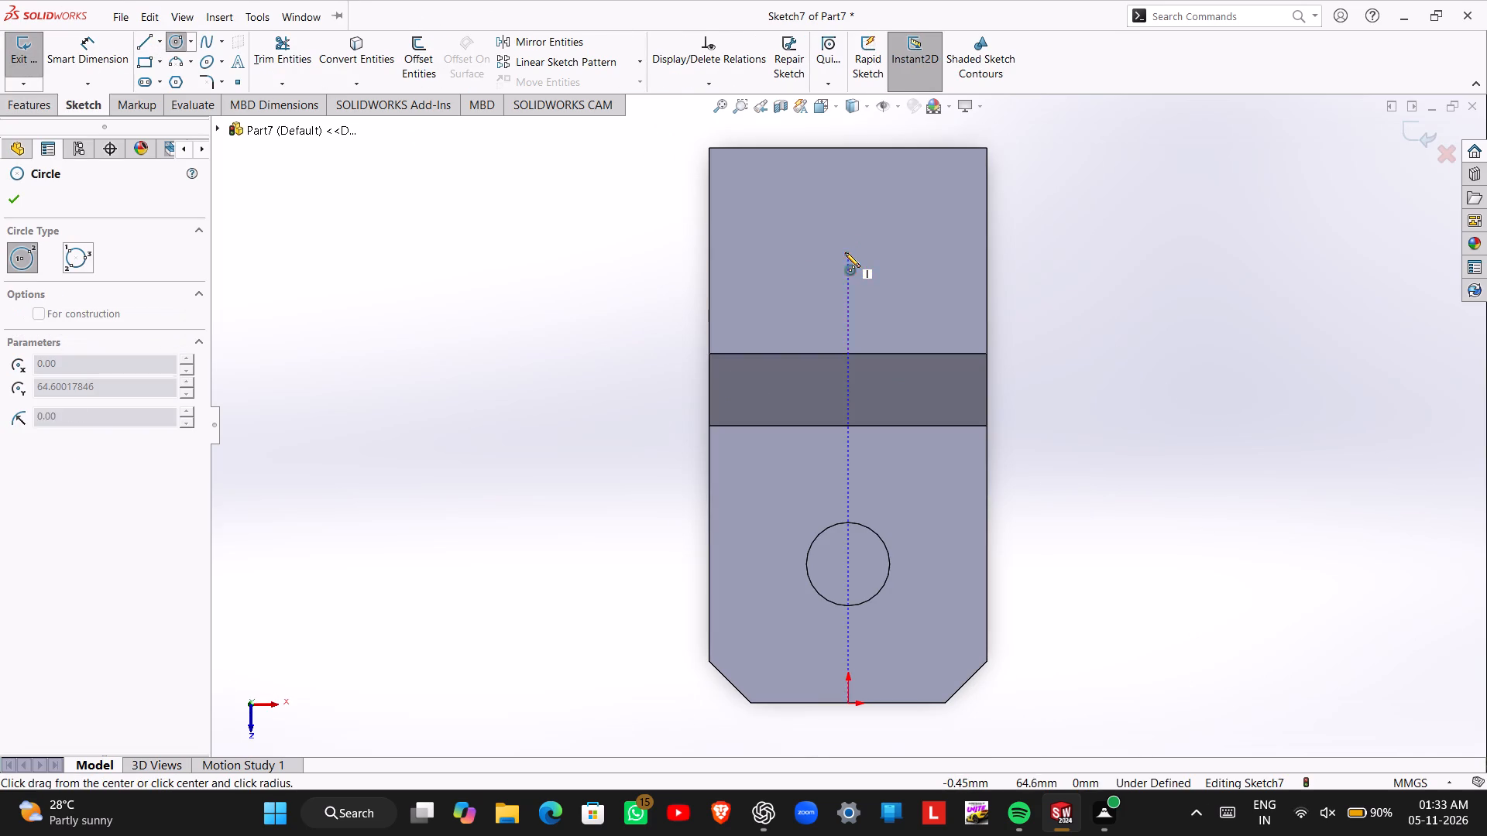
{"action": "left_click", "coordinate": [843, 214]}
{"action": "key", "text": "Escape"}
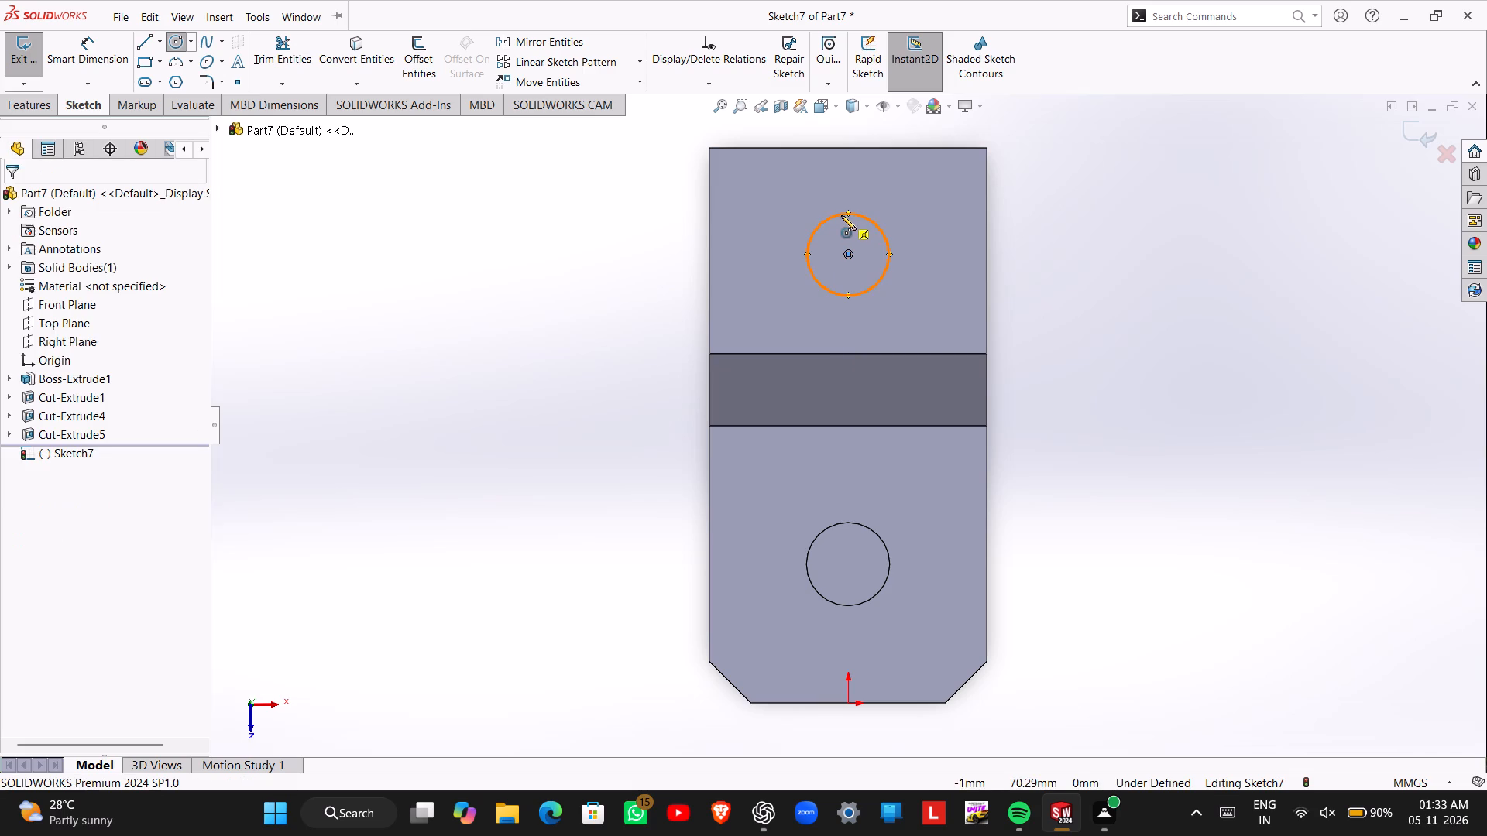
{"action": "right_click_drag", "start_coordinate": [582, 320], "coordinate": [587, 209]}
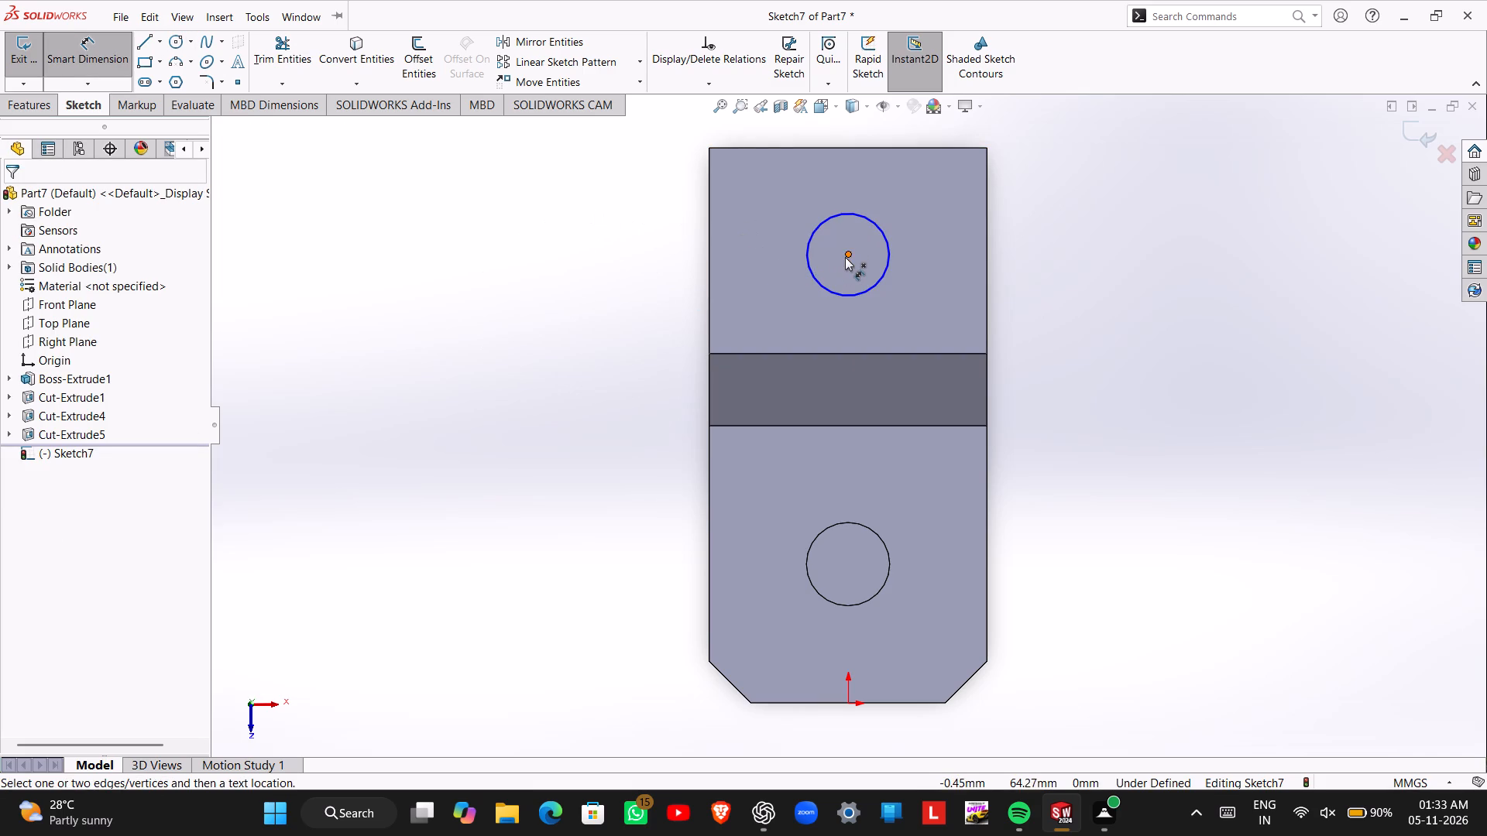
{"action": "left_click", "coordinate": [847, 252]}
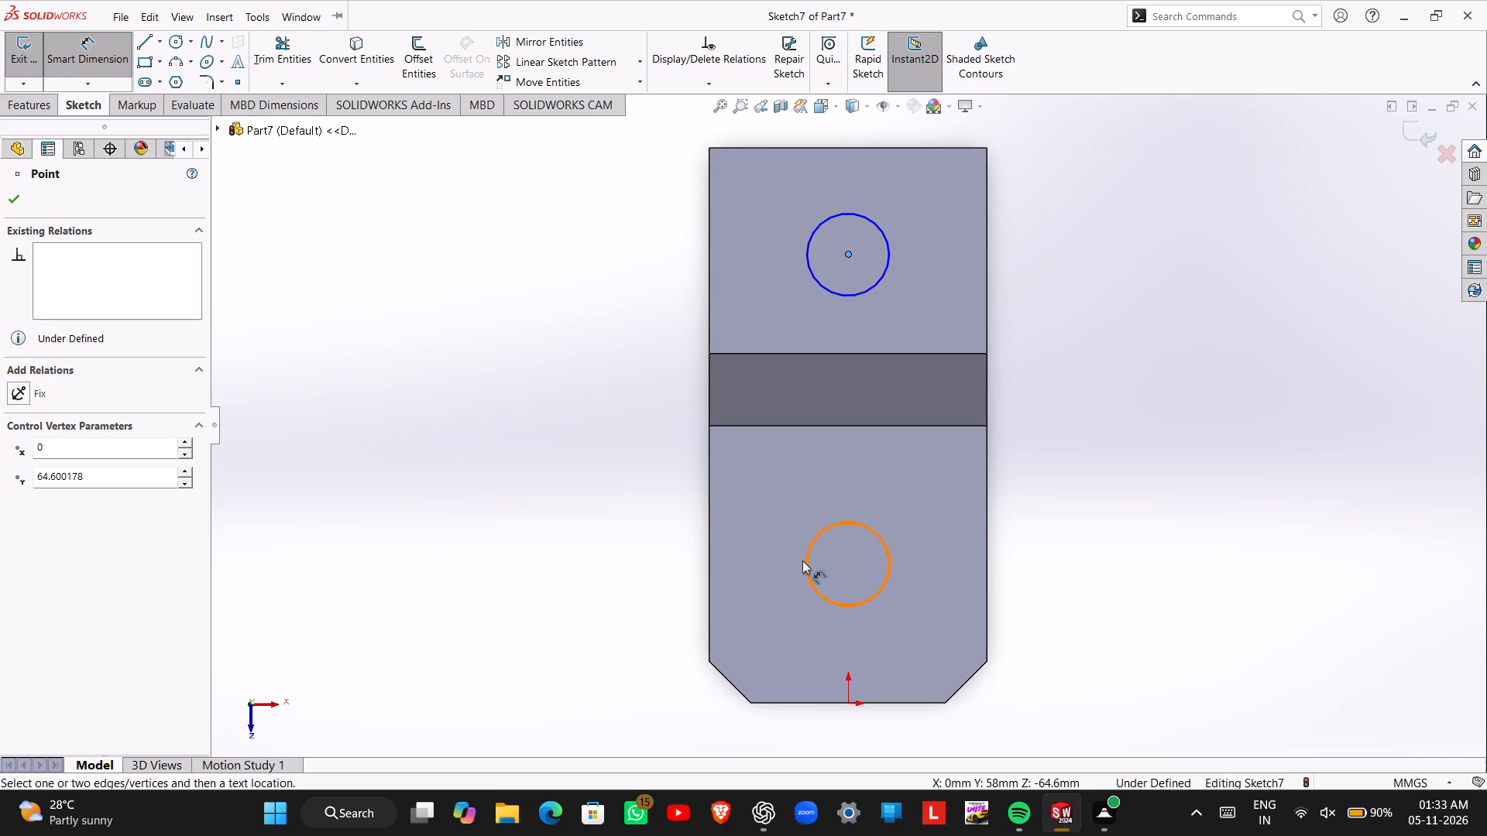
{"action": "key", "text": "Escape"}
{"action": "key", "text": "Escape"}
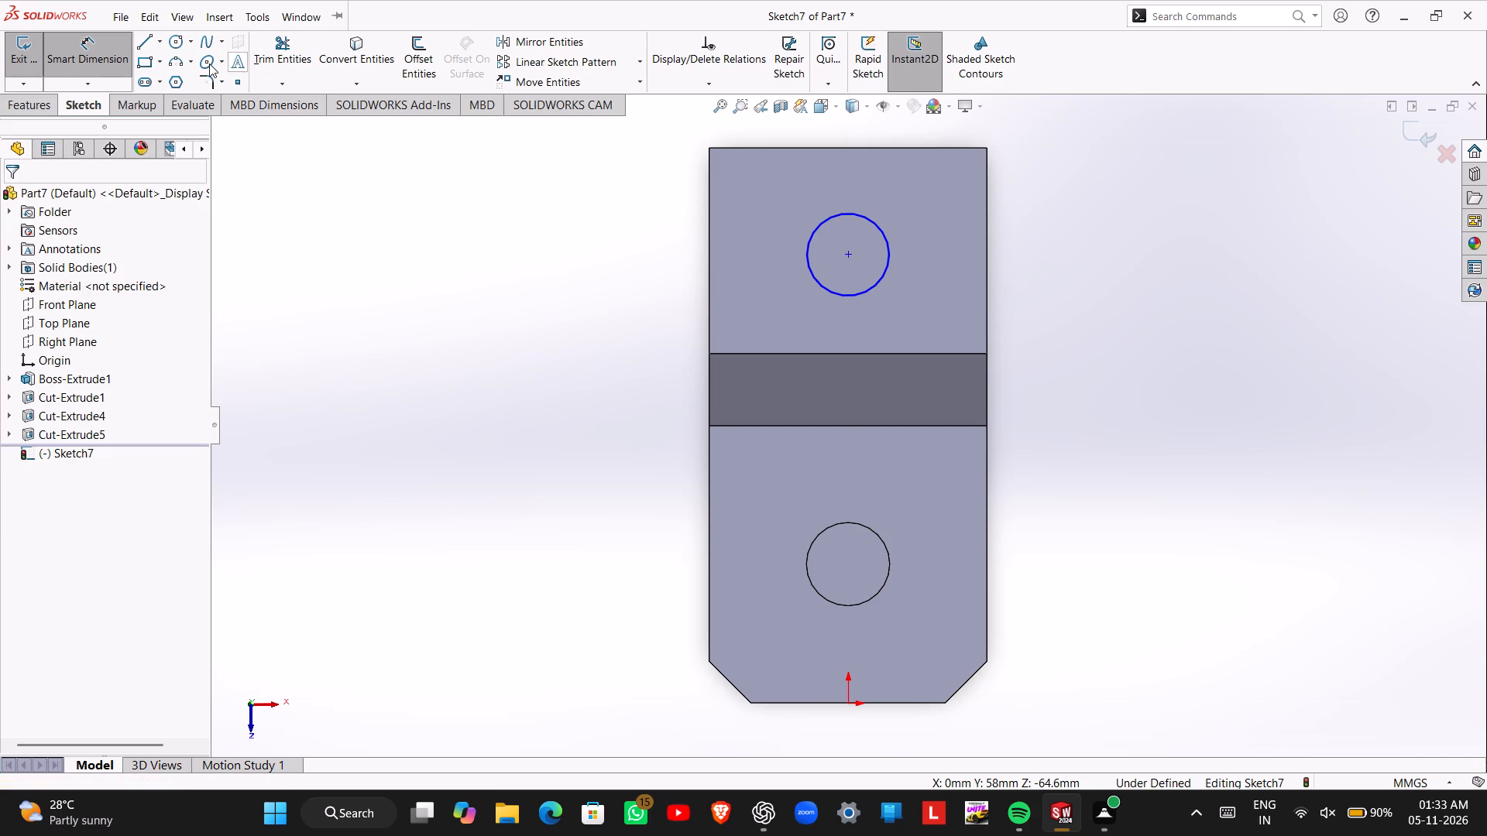
Draw a horizontal centerline 20 mm long from the existing hole's centre to the side edge of the part.
{"action": "left_click", "coordinate": [161, 46]}
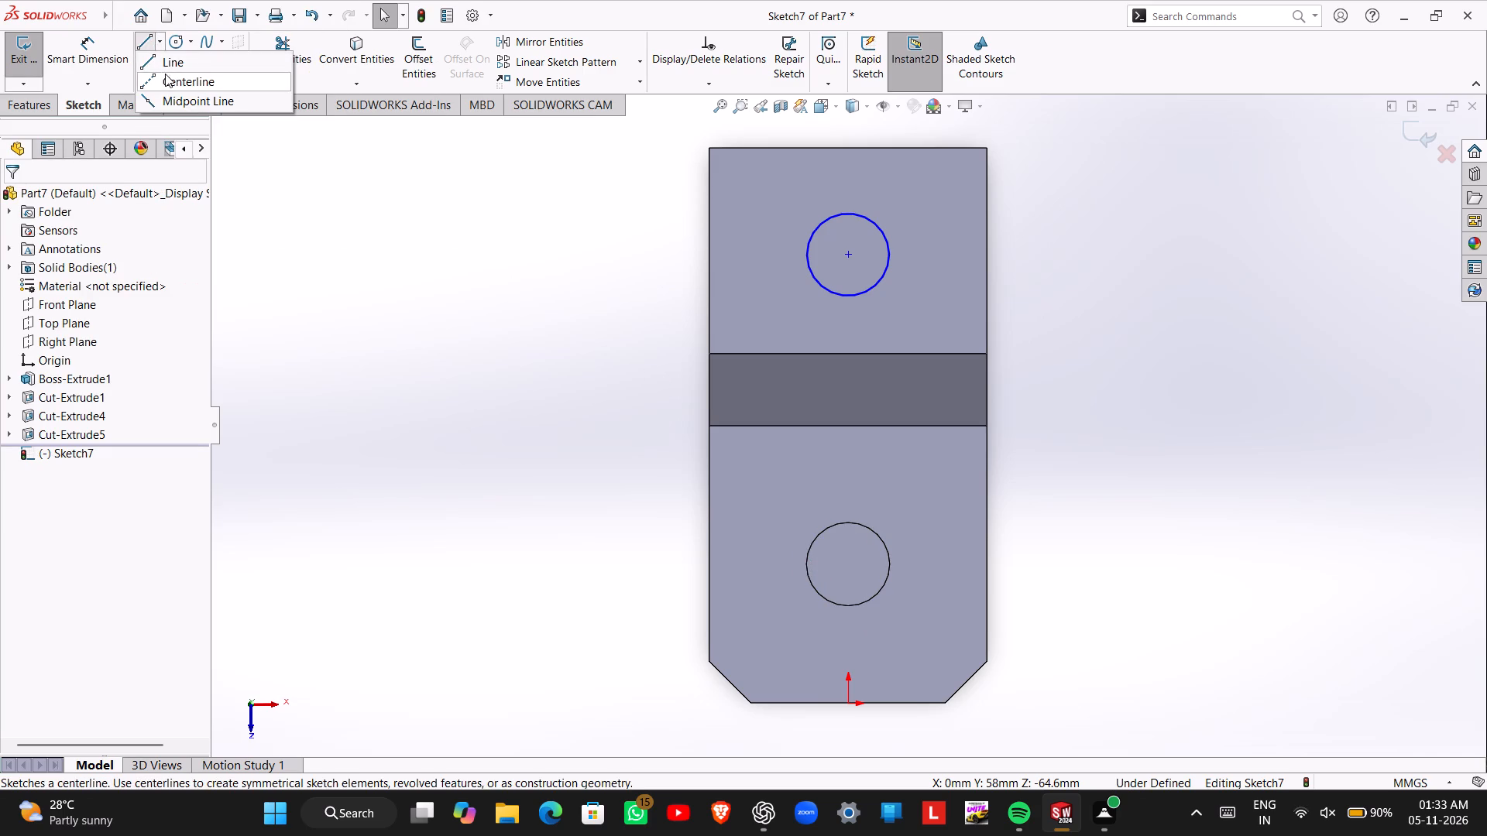
{"action": "left_click", "coordinate": [170, 83]}
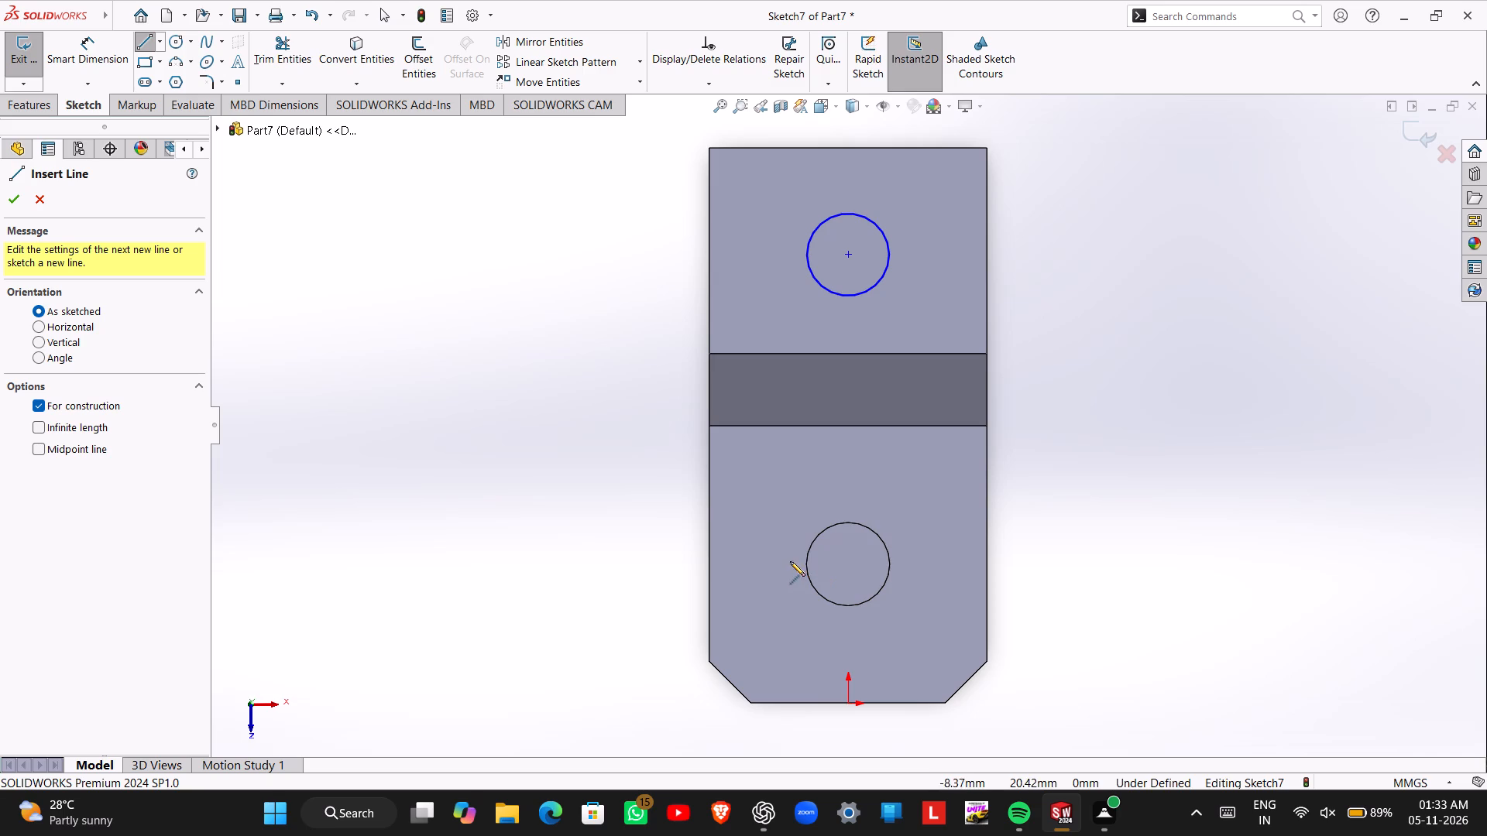
{"action": "left_click", "coordinate": [850, 562]}
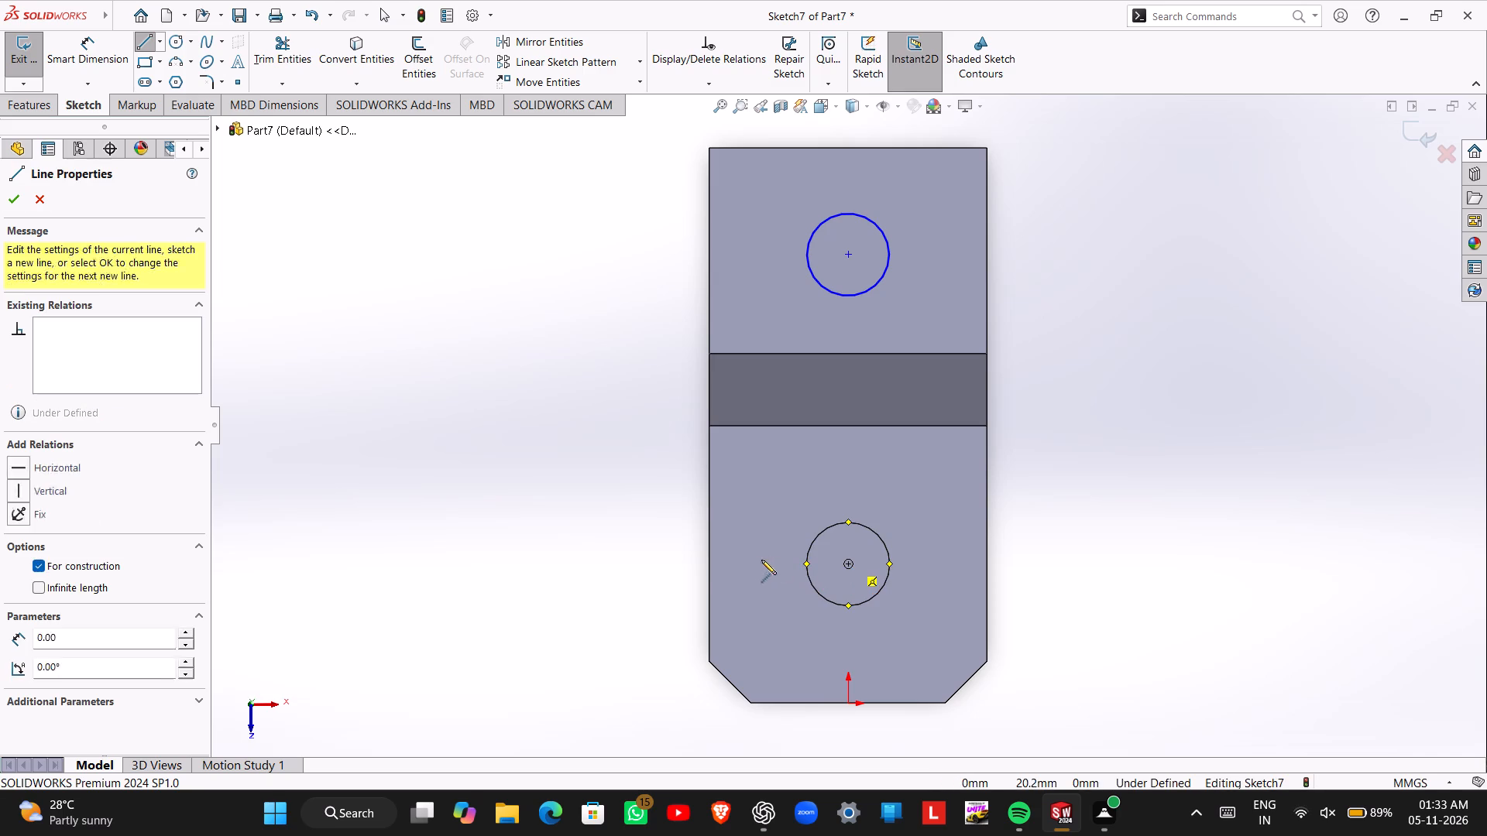
{"action": "left_click", "coordinate": [710, 560]}
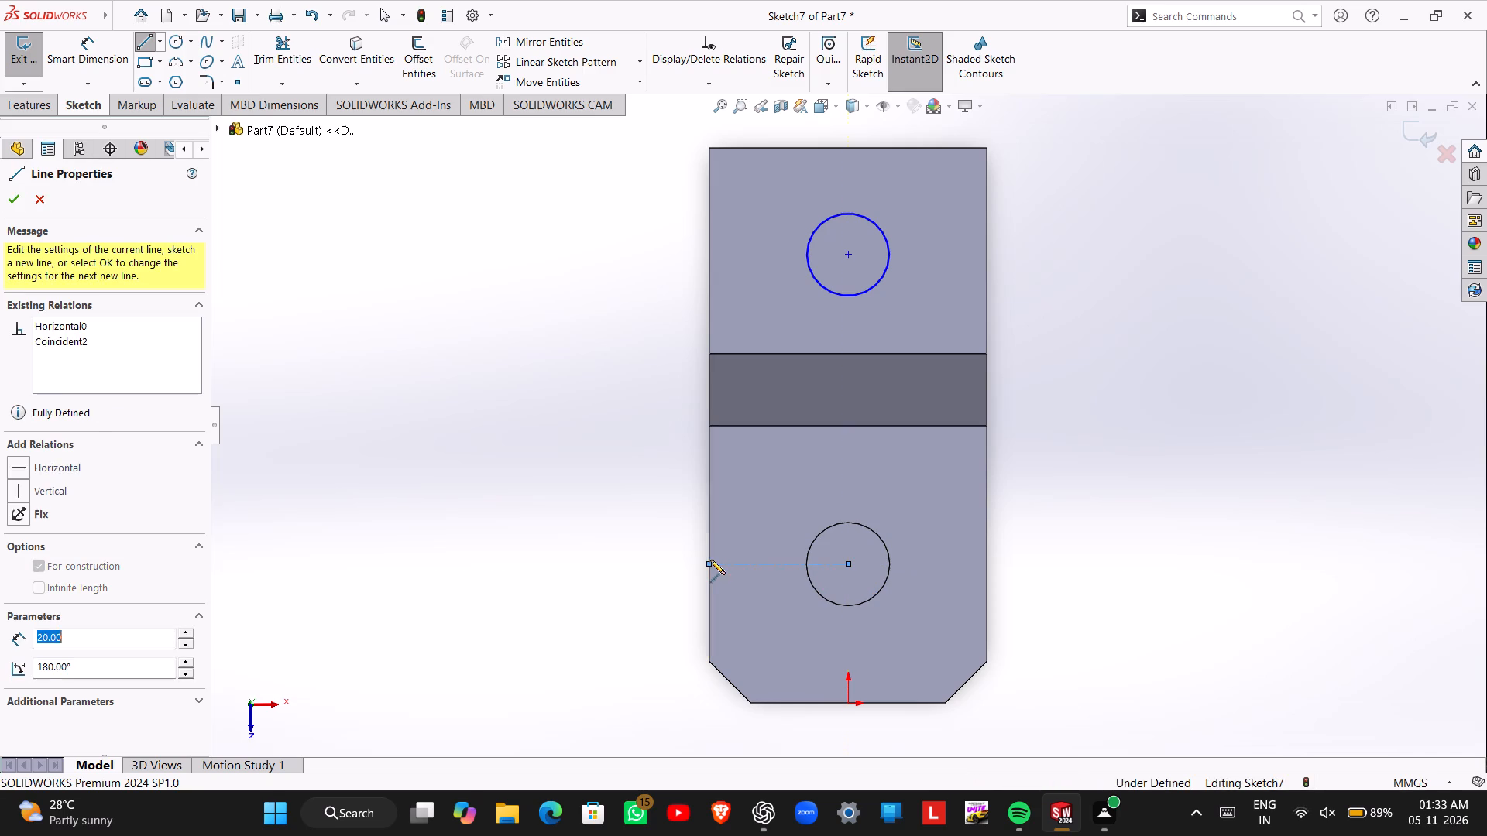
{"action": "key", "text": "Escape"}
Dimension the new circle's centre 45 mm from the existing hole's centre.
{"action": "right_click_drag", "start_coordinate": [540, 459], "coordinate": [535, 430]}
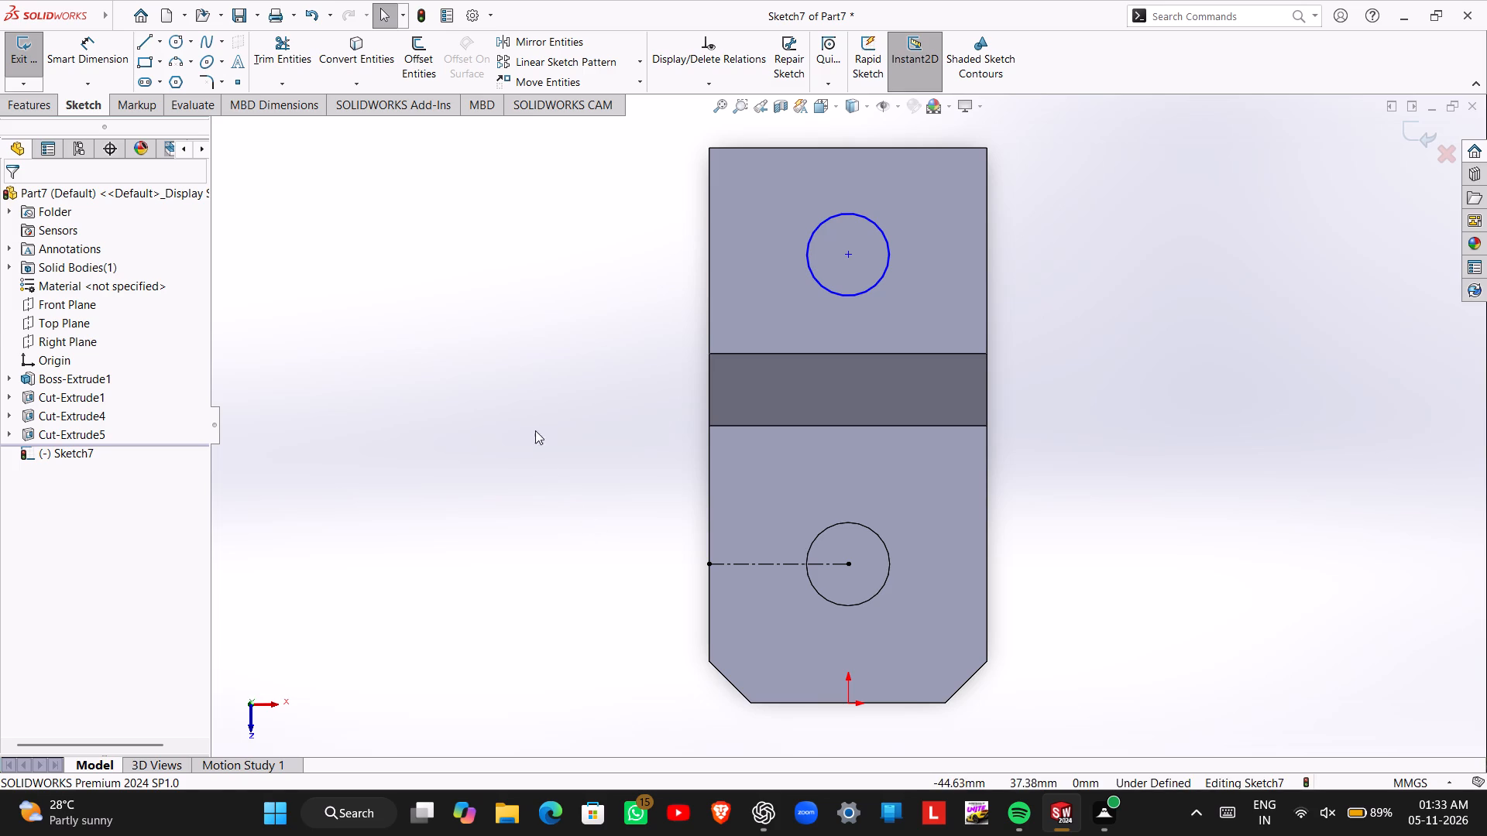
{"action": "right_click_drag", "start_coordinate": [535, 430], "coordinate": [517, 365]}
{"action": "left_click", "coordinate": [847, 254]}
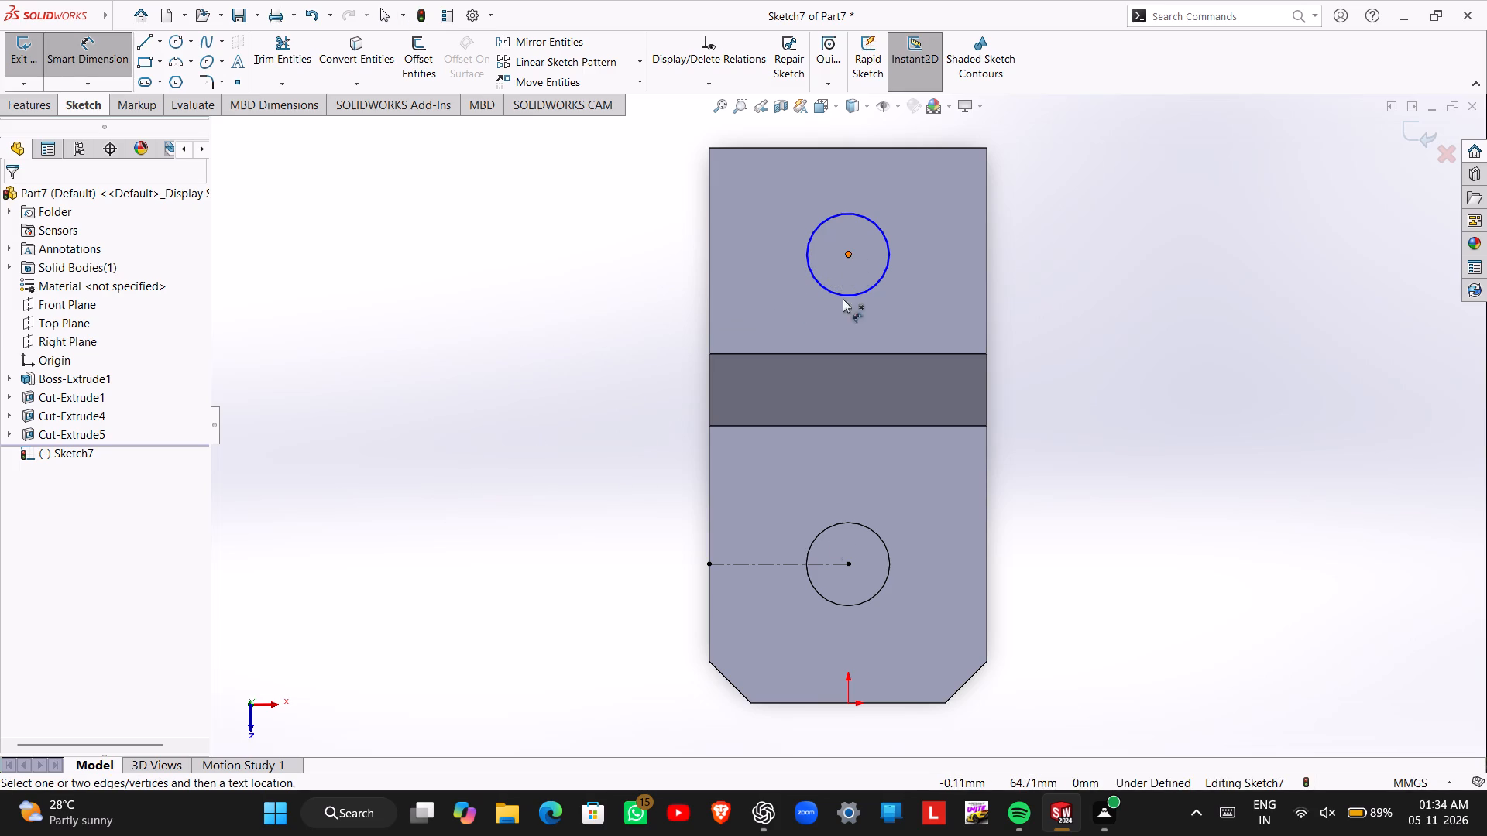
{"action": "left_click", "coordinate": [850, 561]}
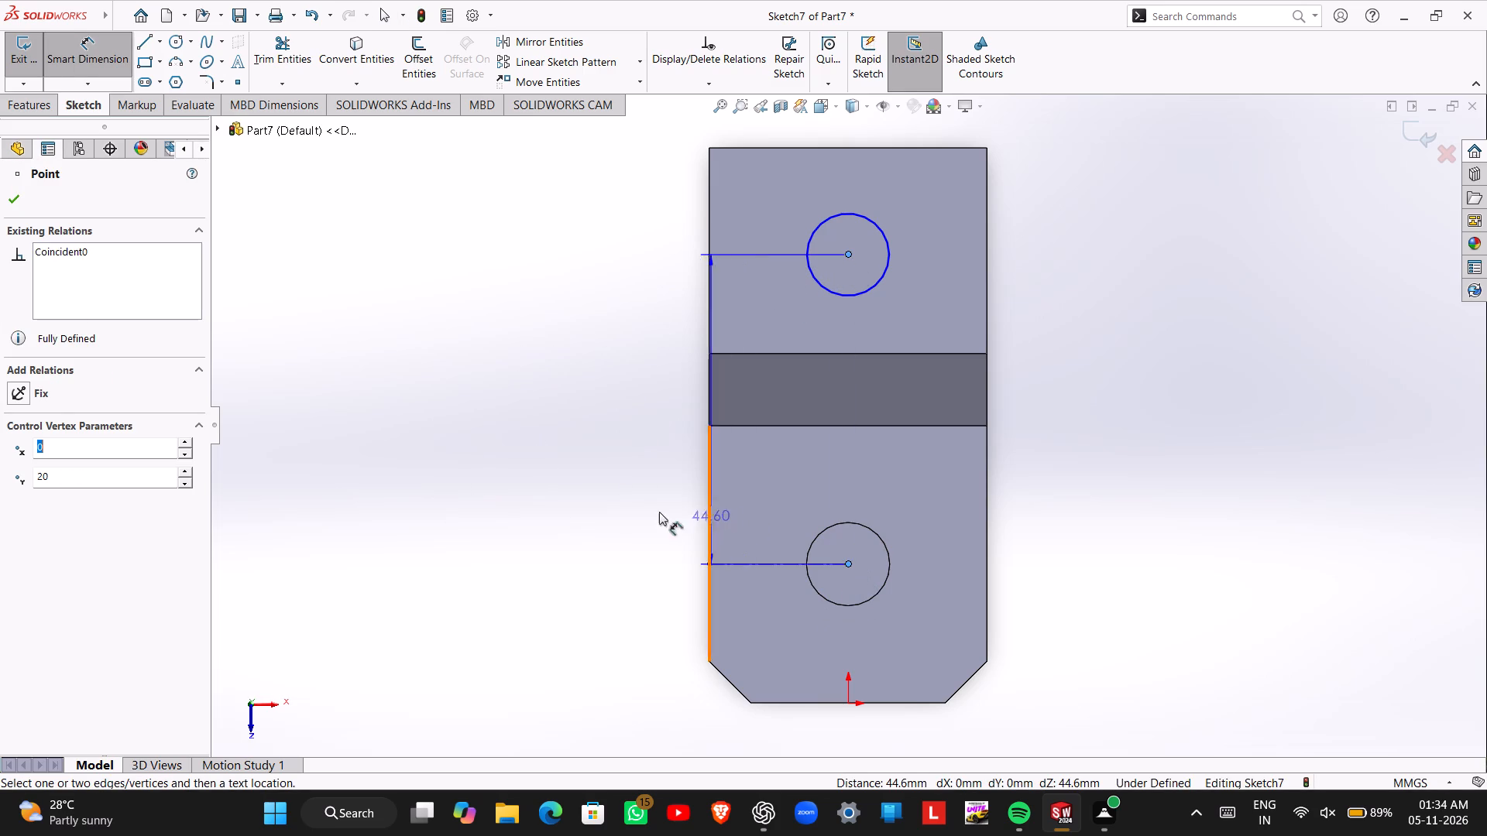
{"action": "left_click", "coordinate": [607, 511]}
{"action": "type", "text": "45"}
{"action": "key", "text": "Return"}
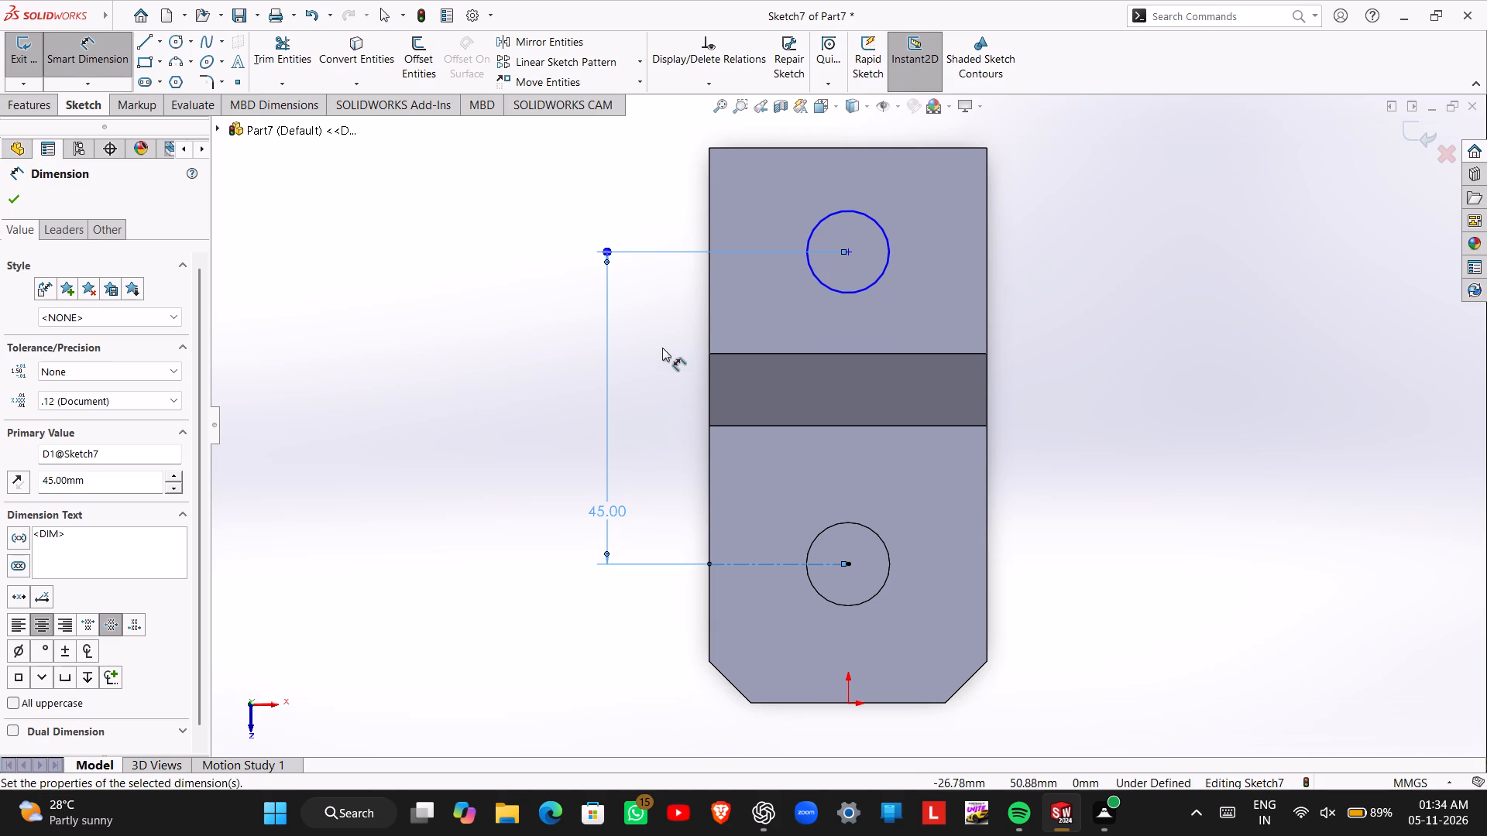
Dimension the new circle's diameter as 11 mm and finish the sketch.
{"action": "left_click", "coordinate": [883, 271]}
{"action": "left_click", "coordinate": [1067, 246]}
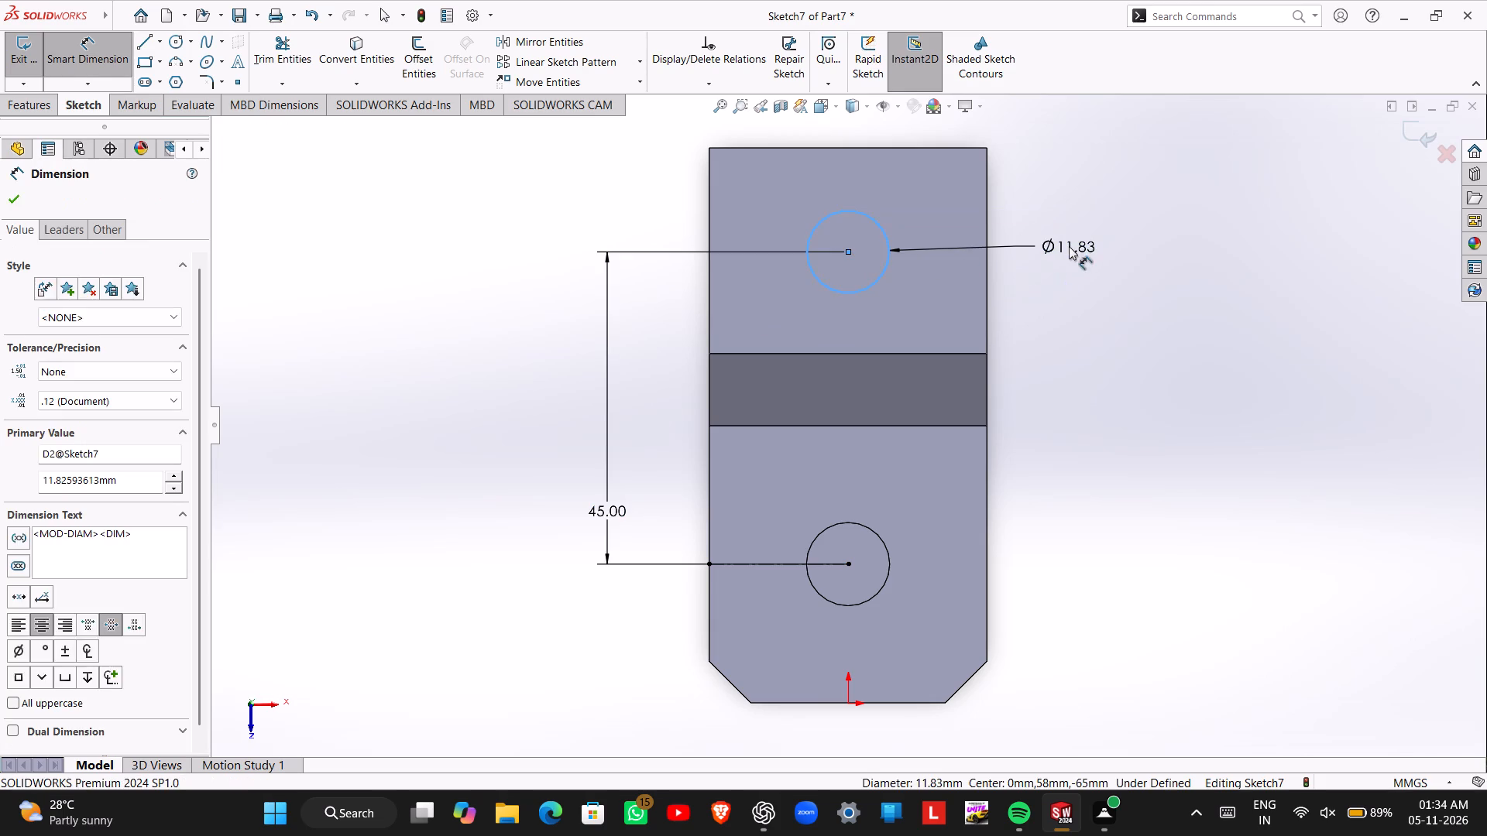
{"action": "type", "text": "11"}
{"action": "key", "text": "Return"}
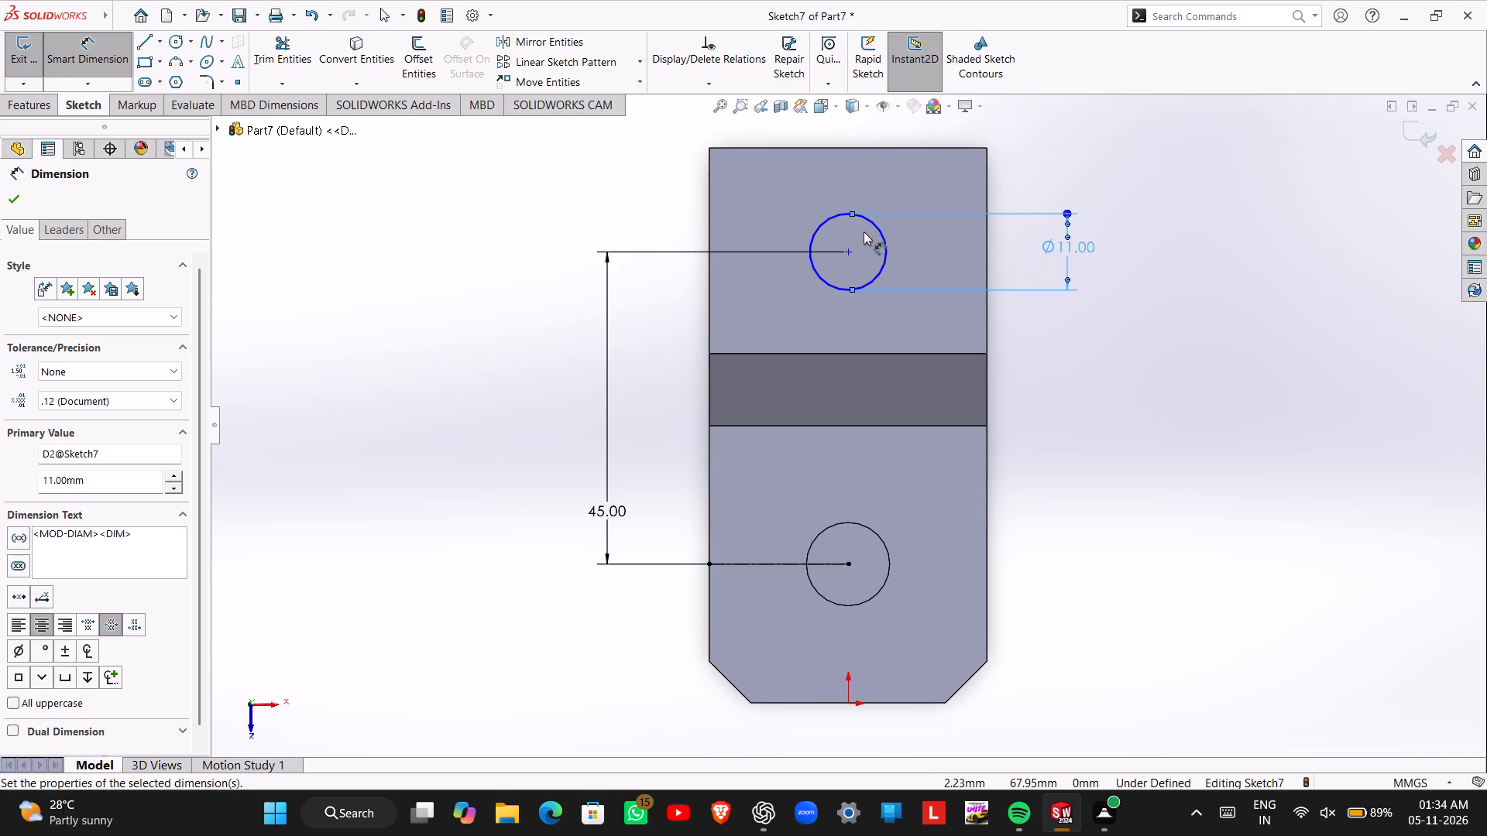
{"action": "left_click", "coordinate": [29, 51]}
Cut the 11 mm circle into the raised face as a blind hole 11 mm deep.
{"action": "left_click", "coordinate": [33, 60]}
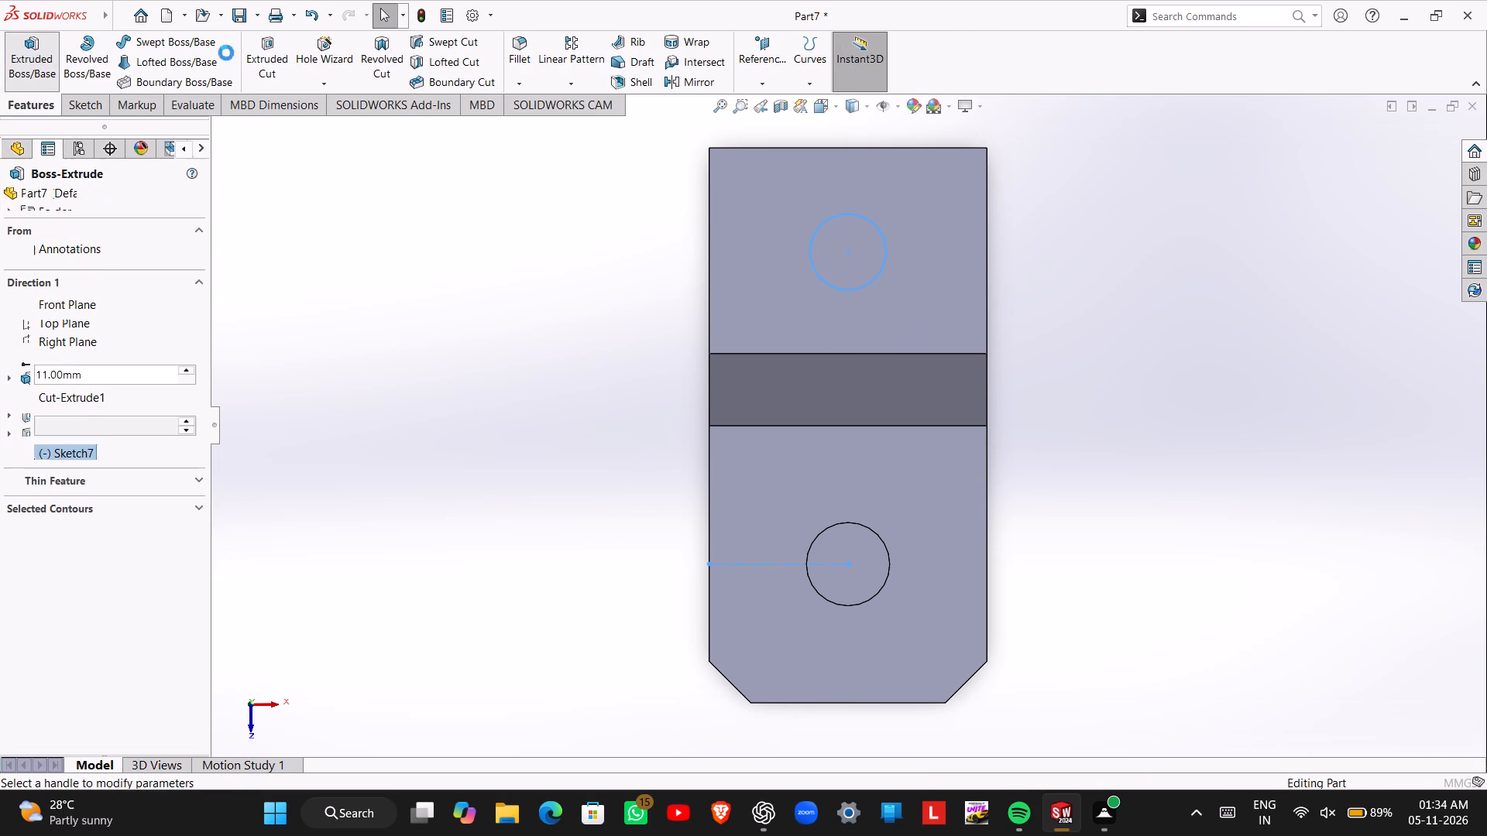
{"action": "left_click", "coordinate": [32, 197]}
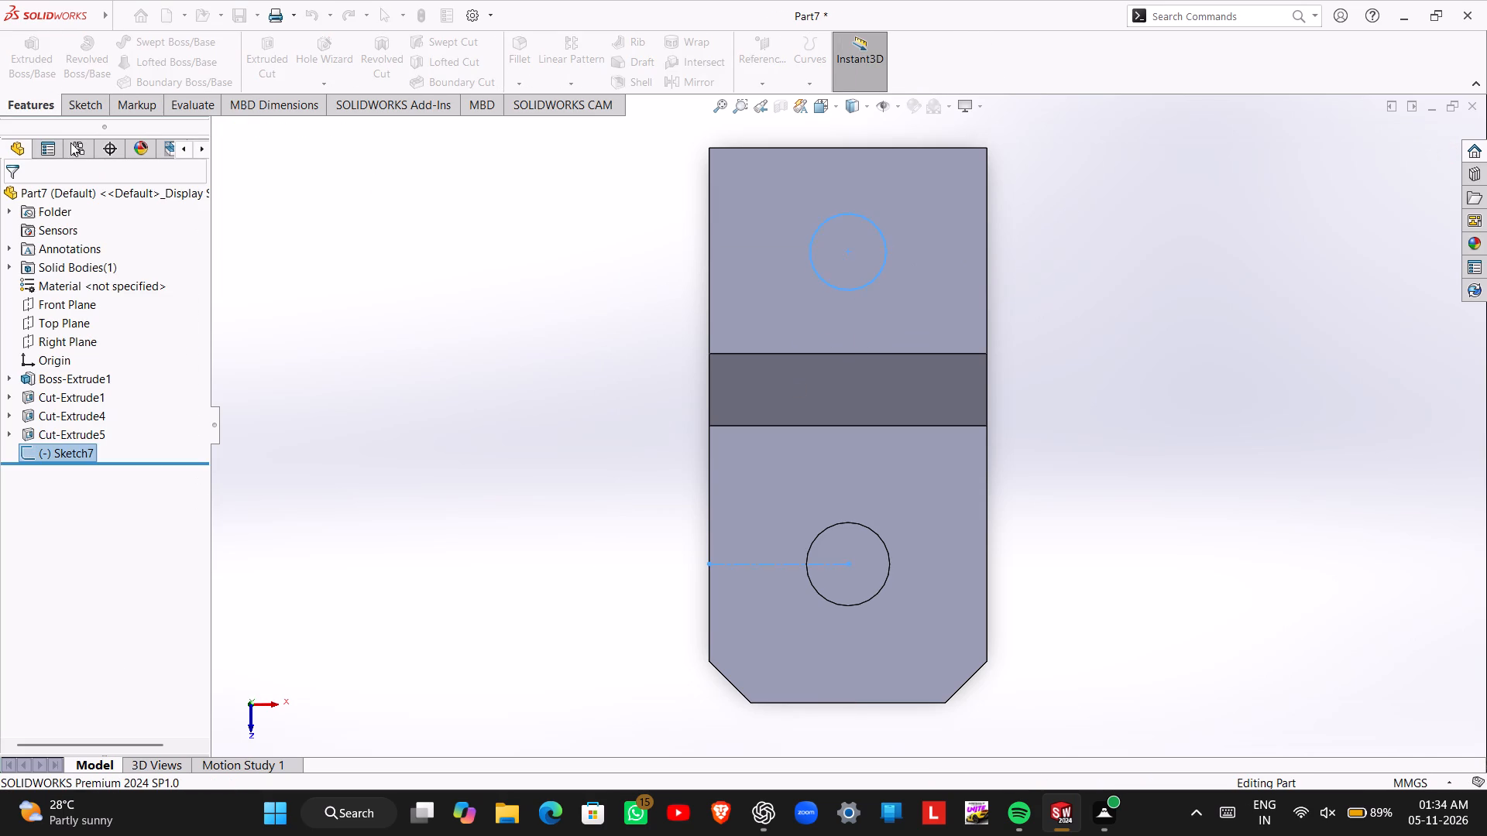
{"action": "left_click", "coordinate": [270, 62]}
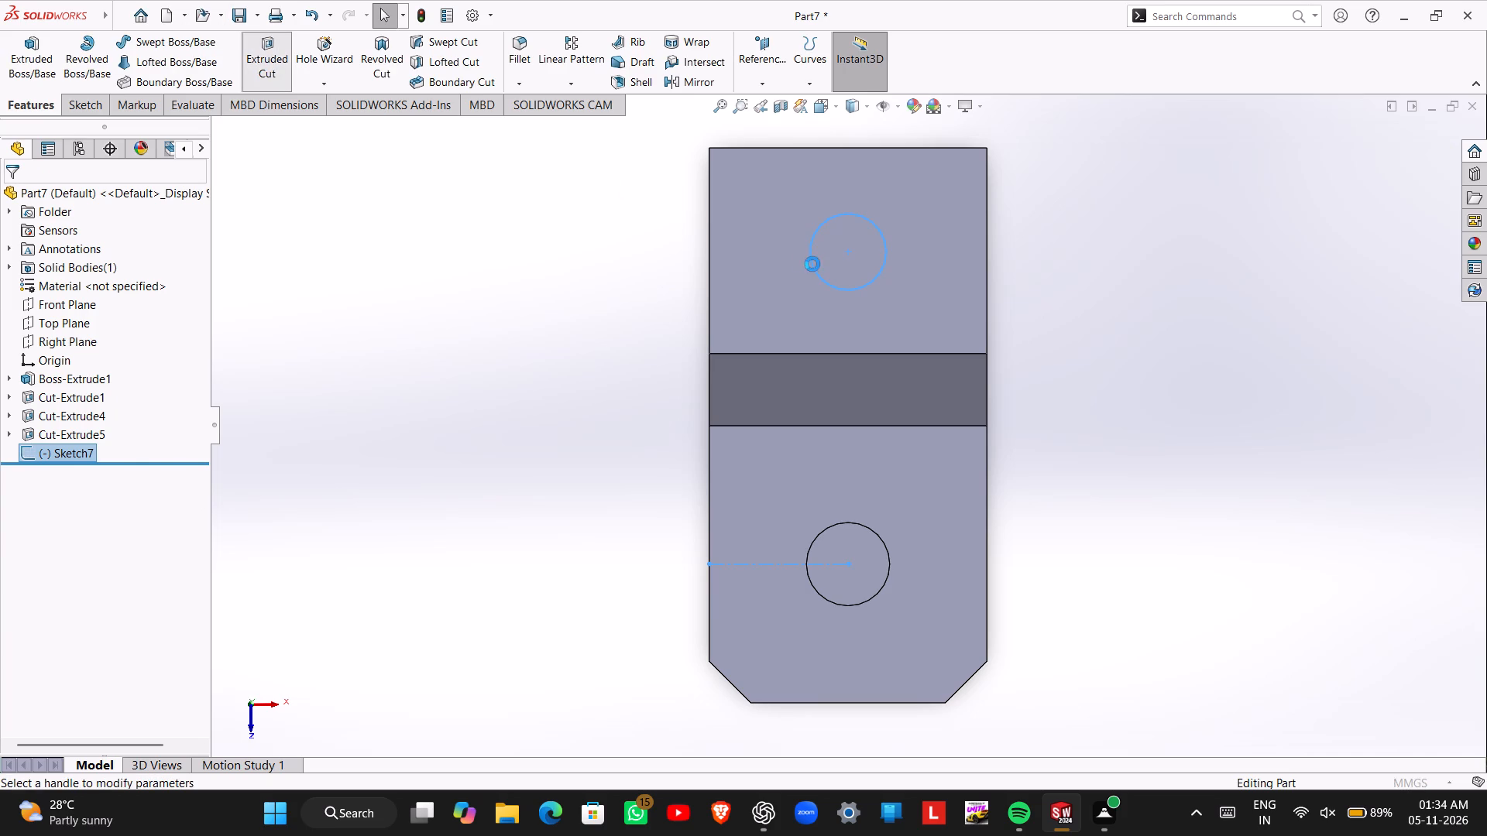
{"action": "middle_click_drag", "start_coordinate": [985, 293], "coordinate": [940, 289]}
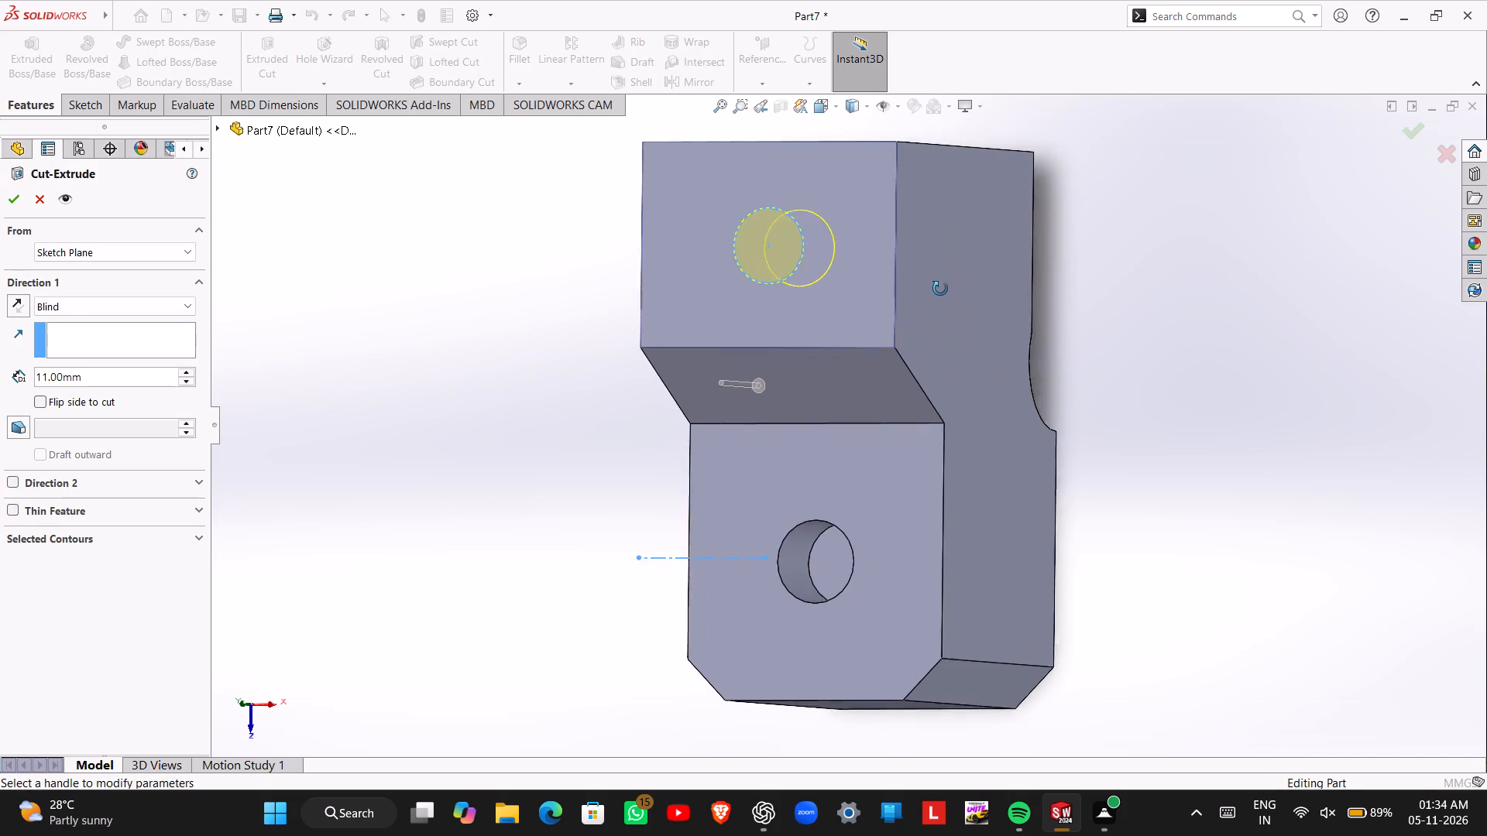
{"action": "middle_click_drag", "start_coordinate": [940, 289], "coordinate": [924, 295]}
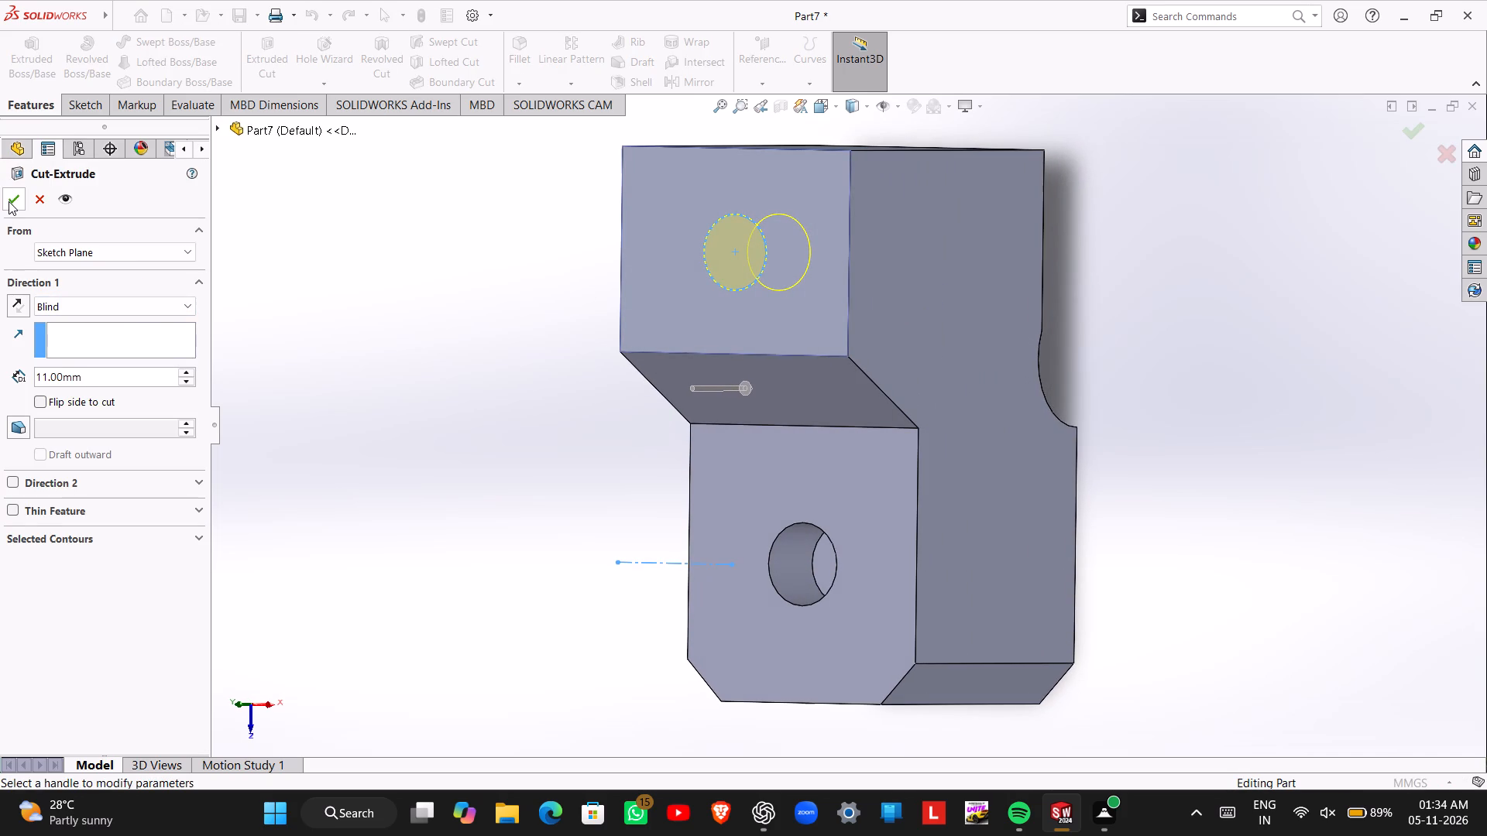
{"action": "left_click", "coordinate": [9, 201]}
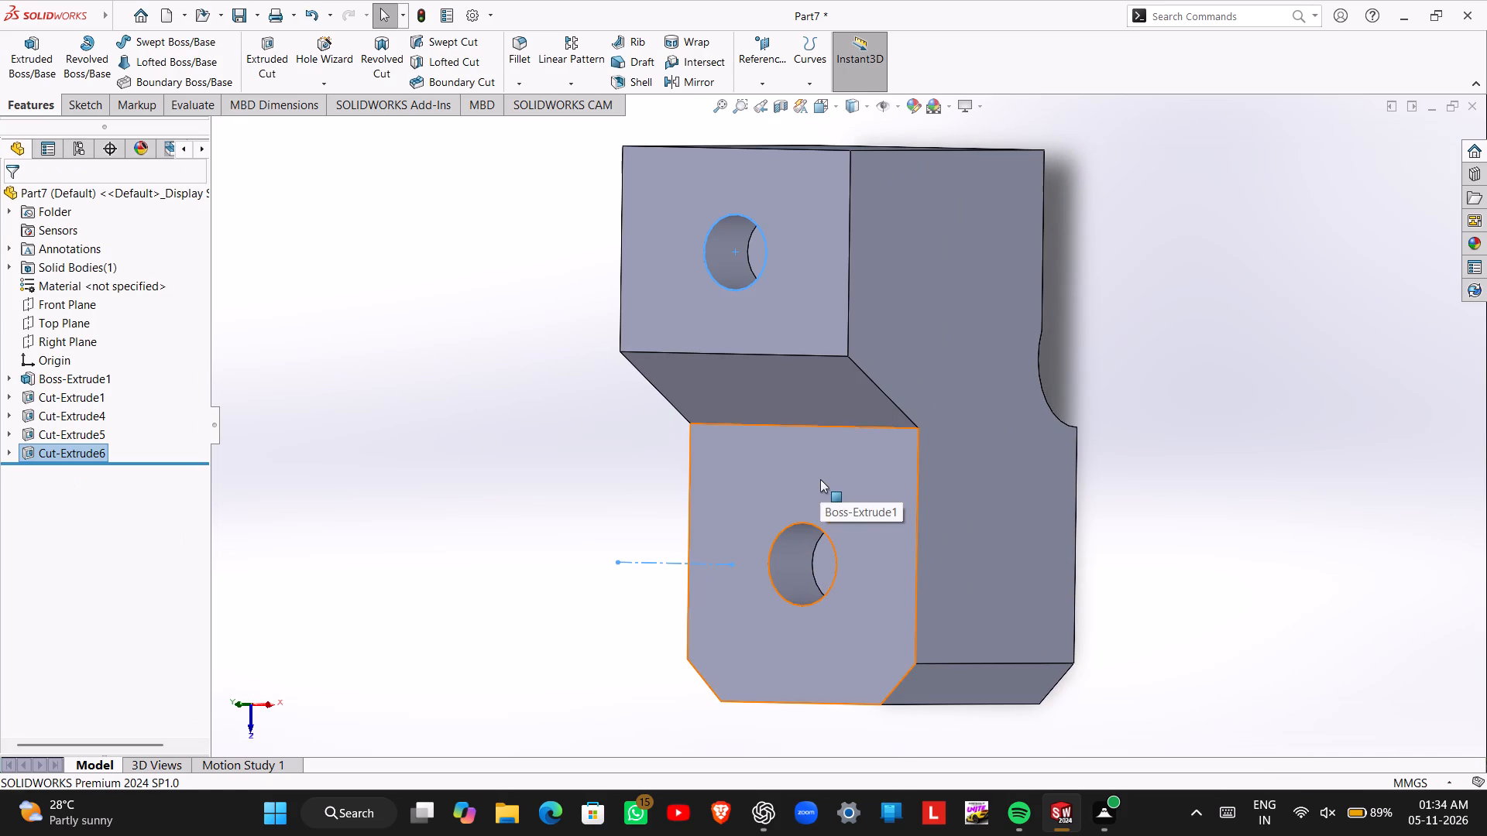
Start a sketch on the stepped side face and draw a circle of about 24.4 mm radius beyond the tall end edge, level with its midpoint.
{"action": "middle_click_drag", "start_coordinate": [820, 479], "coordinate": [1036, 495]}
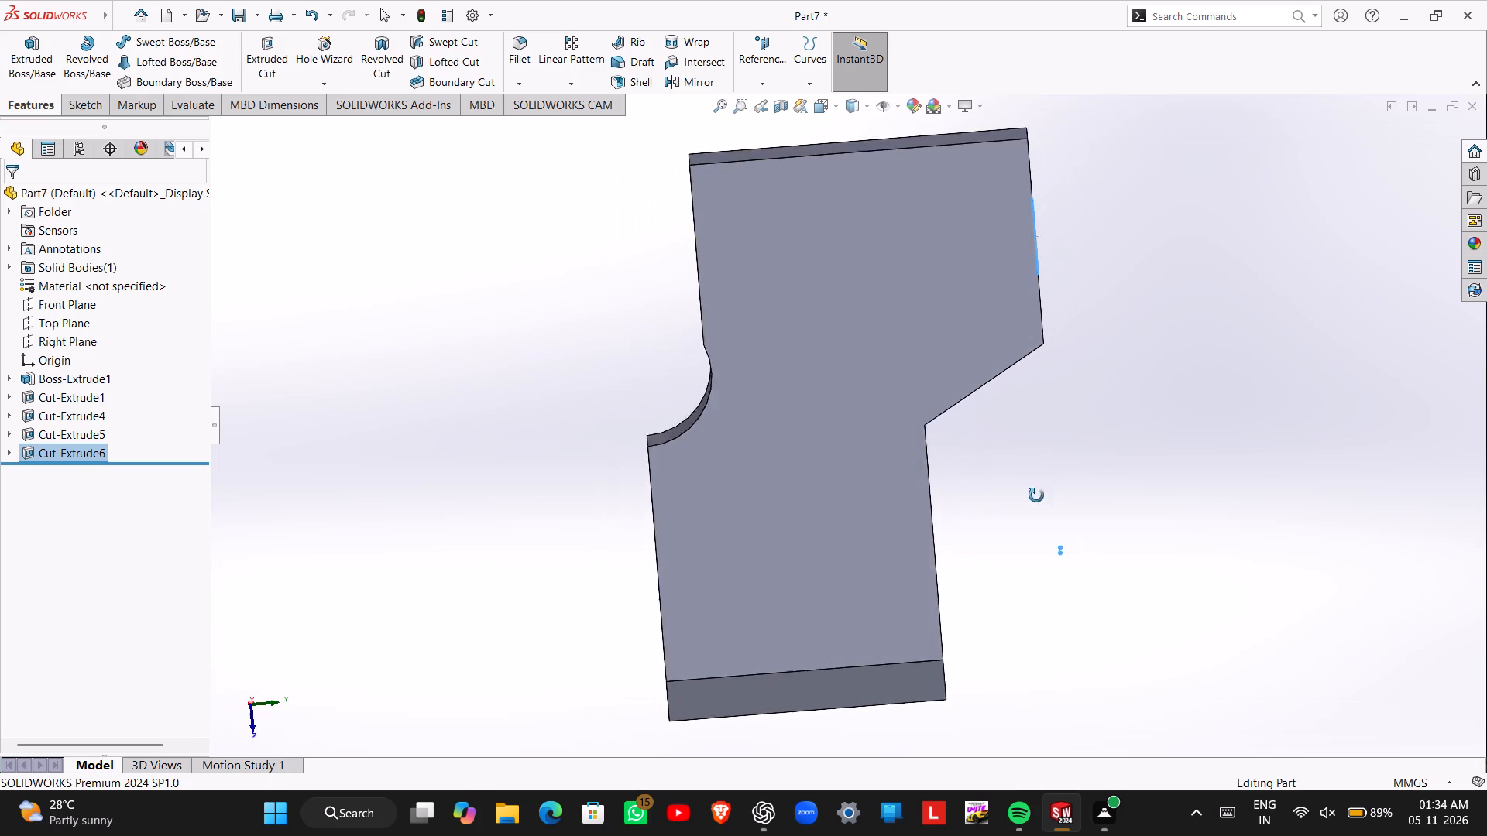
{"action": "middle_click_drag", "start_coordinate": [1036, 495], "coordinate": [1030, 518]}
{"action": "left_click", "coordinate": [816, 324]}
{"action": "left_click", "coordinate": [891, 276]}
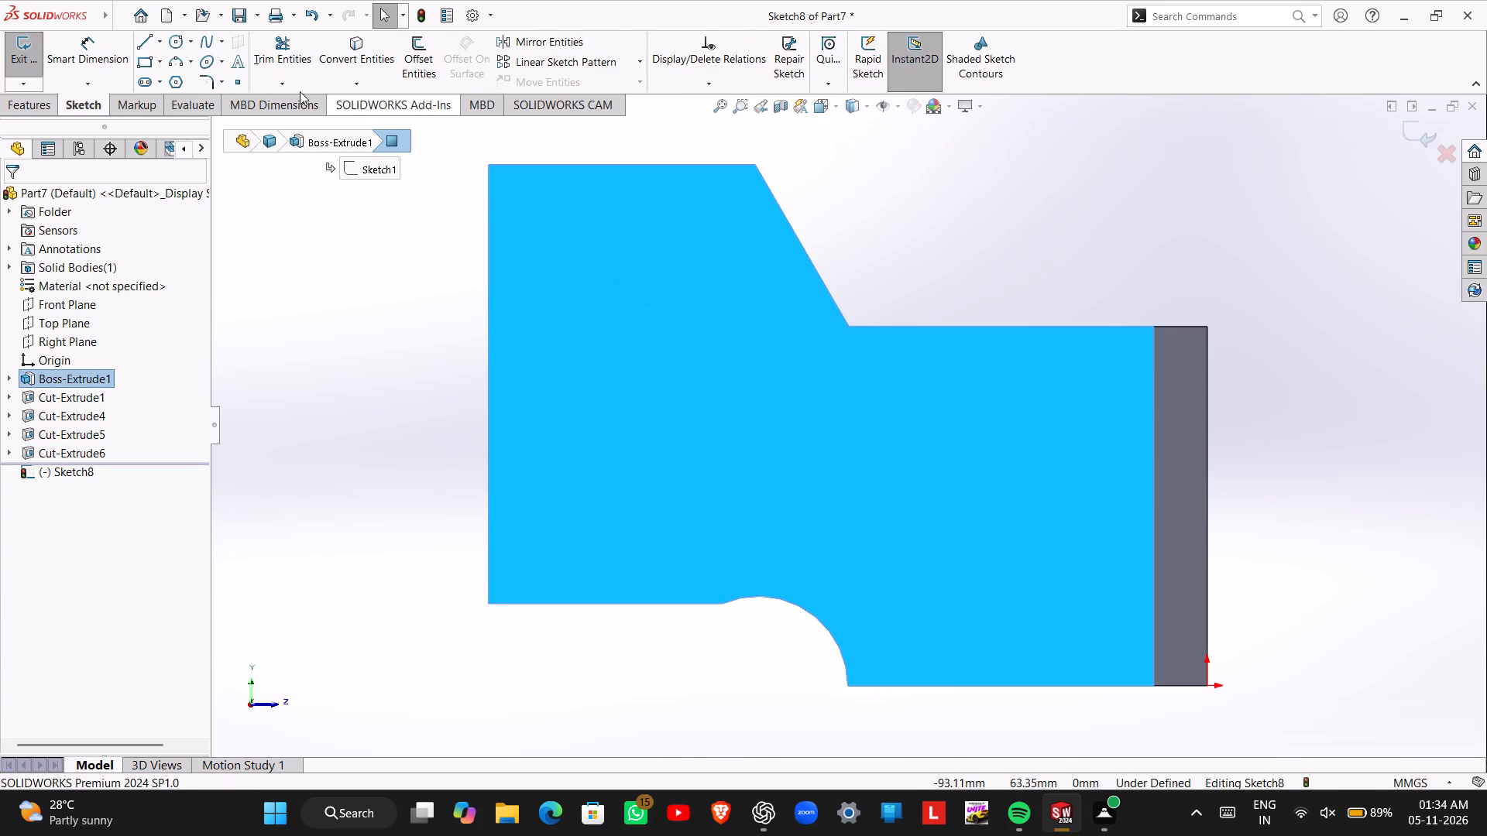
{"action": "left_click", "coordinate": [175, 43]}
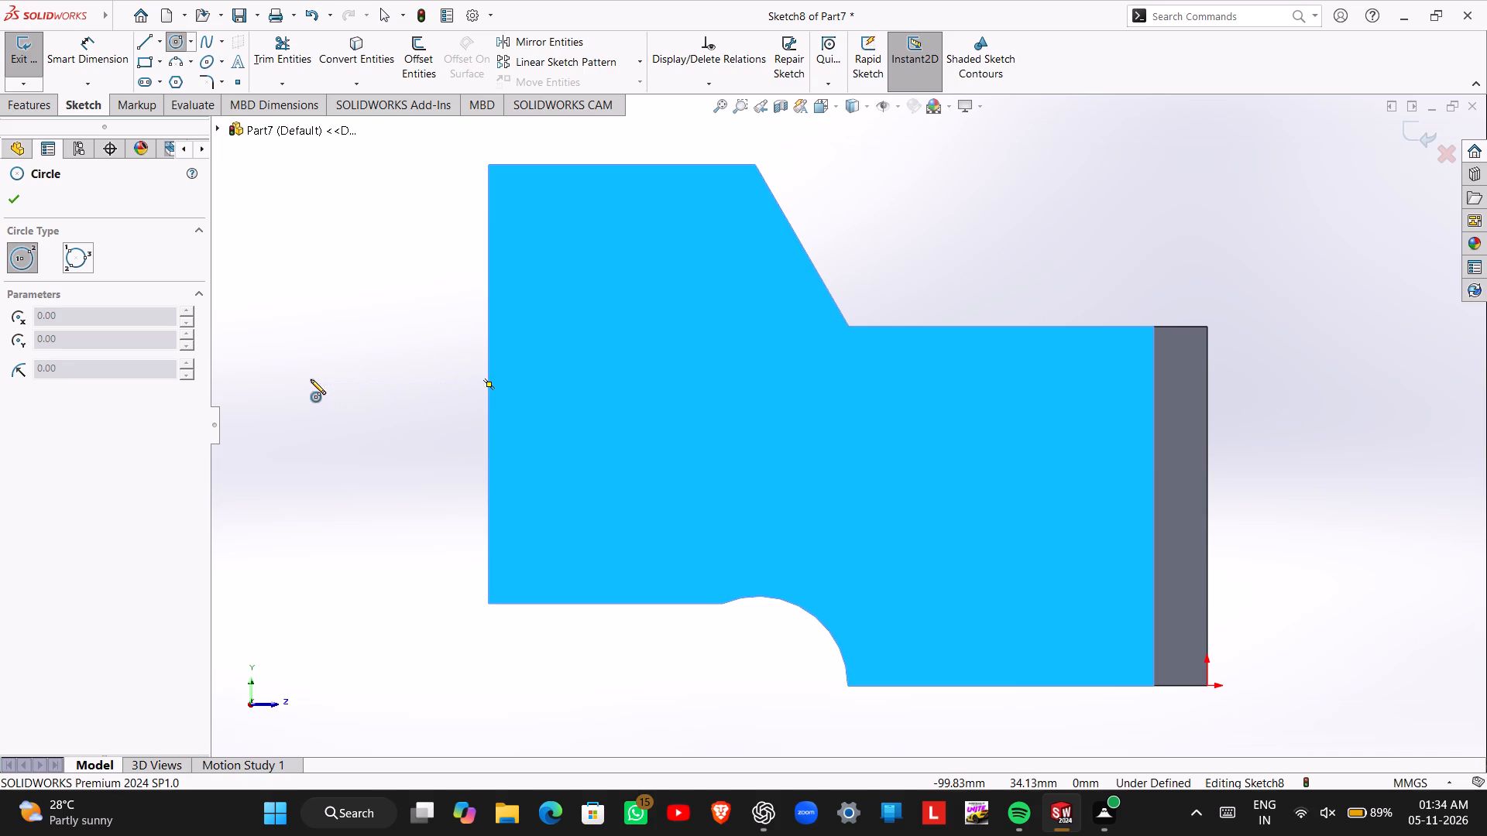
{"action": "scroll", "coordinate": [307, 380], "scroll_direction": "up", "scroll_amount": 2}
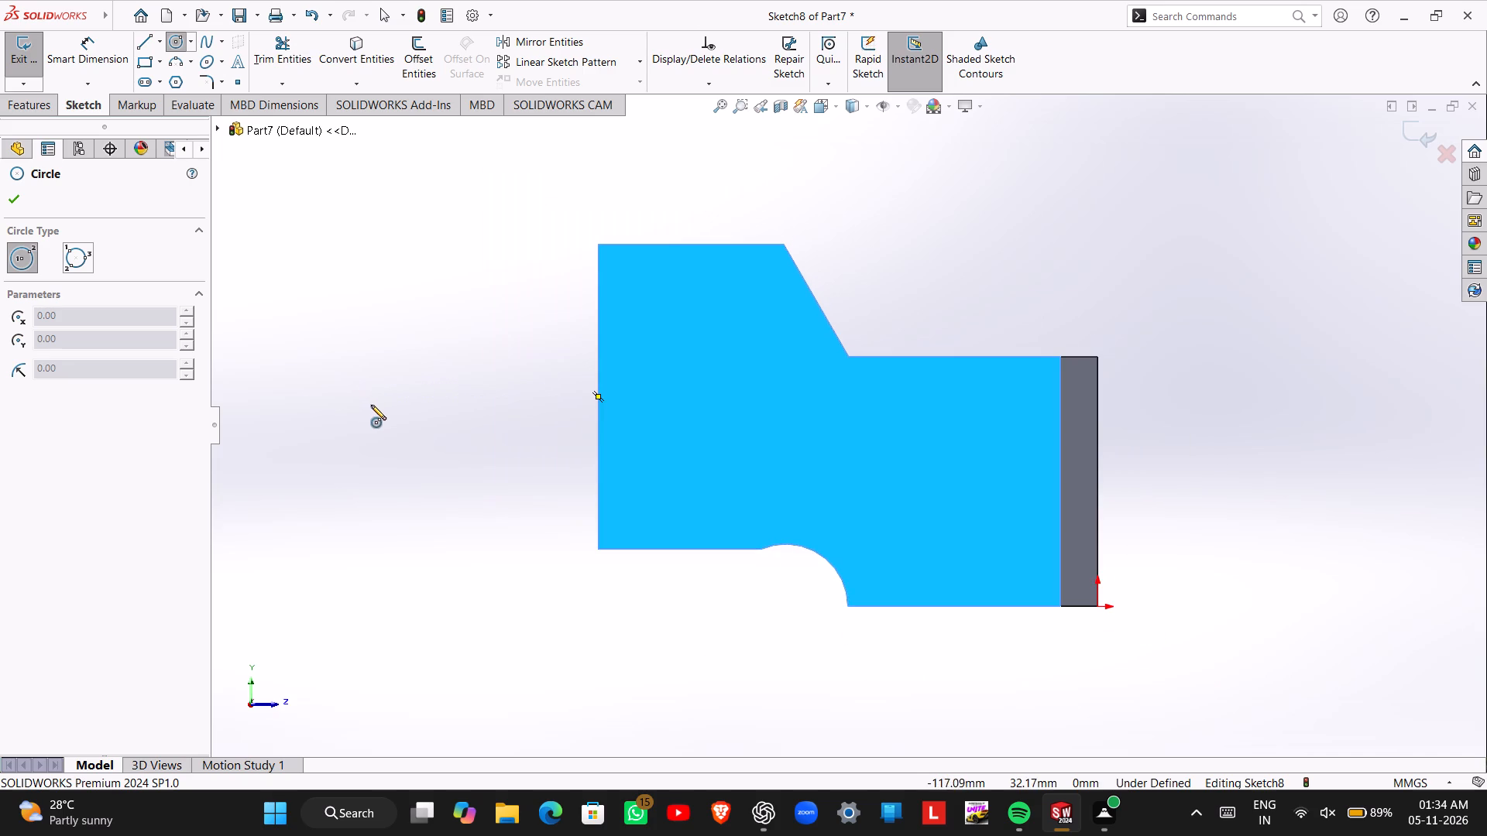
{"action": "left_click", "coordinate": [426, 398]}
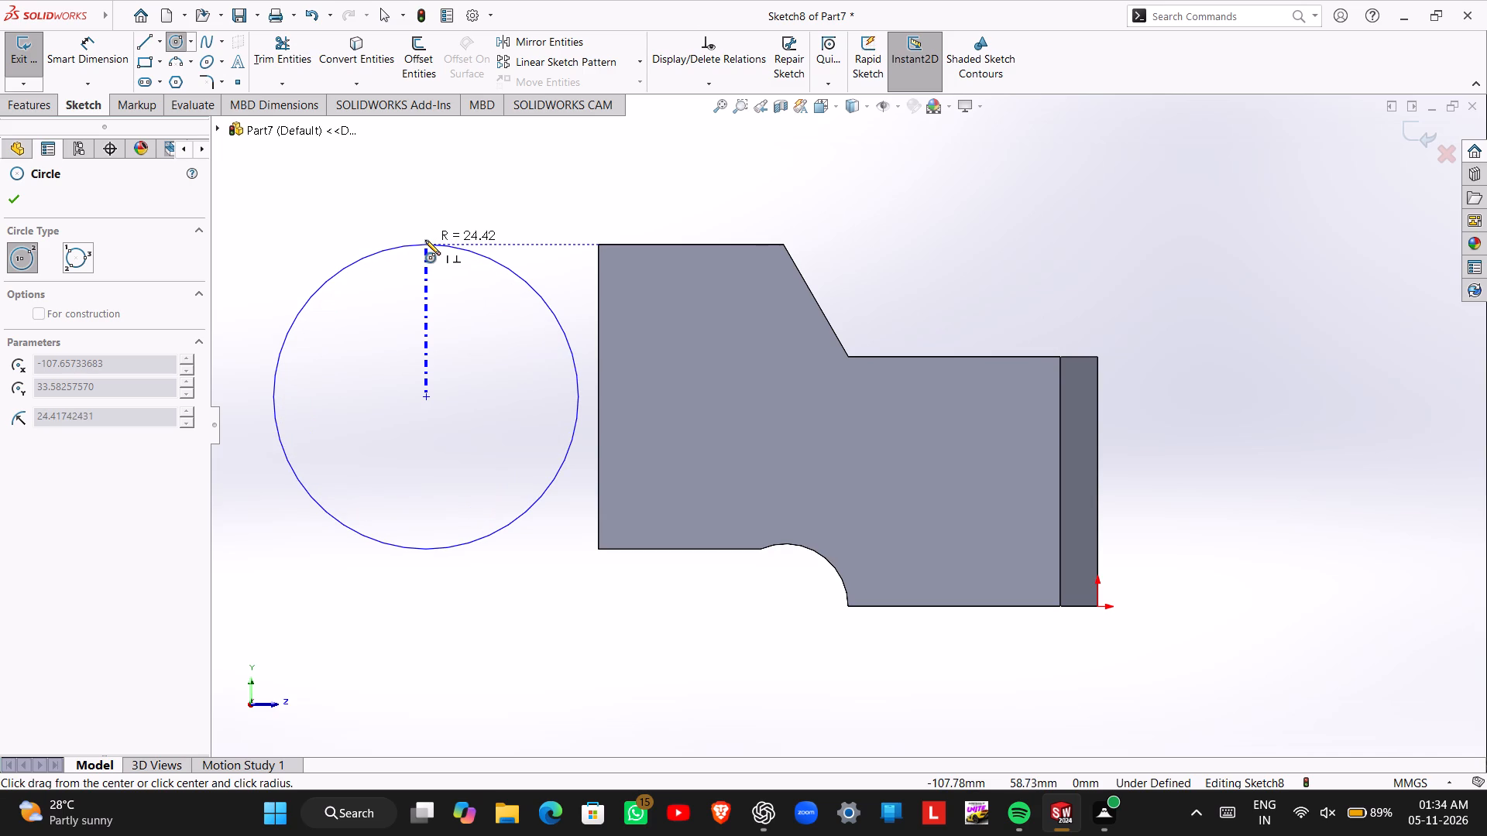
{"action": "left_click", "coordinate": [424, 246]}
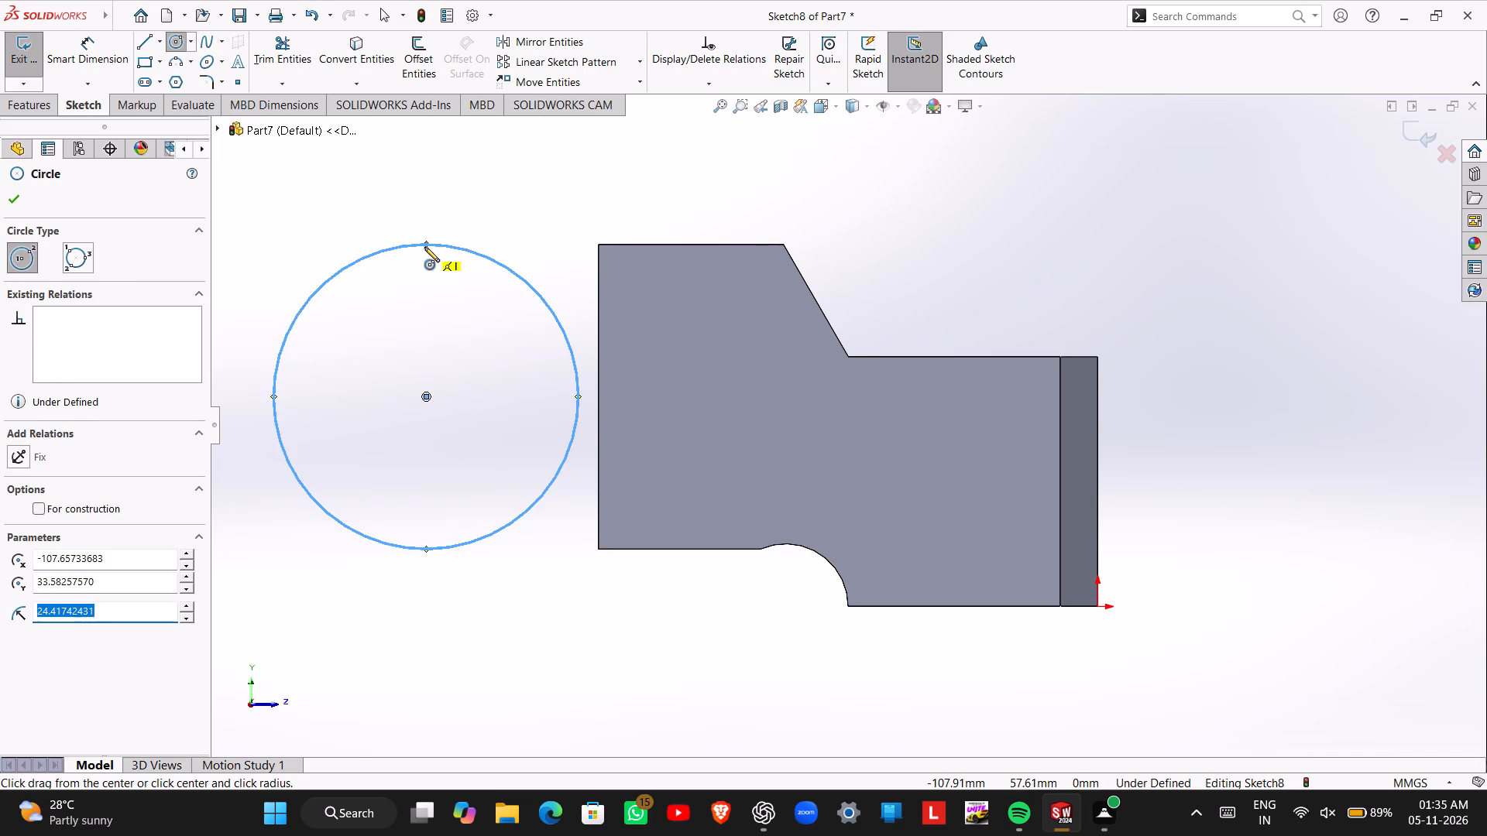
{"action": "key", "text": "Escape"}
Dimension the new circle's diameter as 50 mm.
{"action": "right_click_drag", "start_coordinate": [364, 238], "coordinate": [345, 148]}
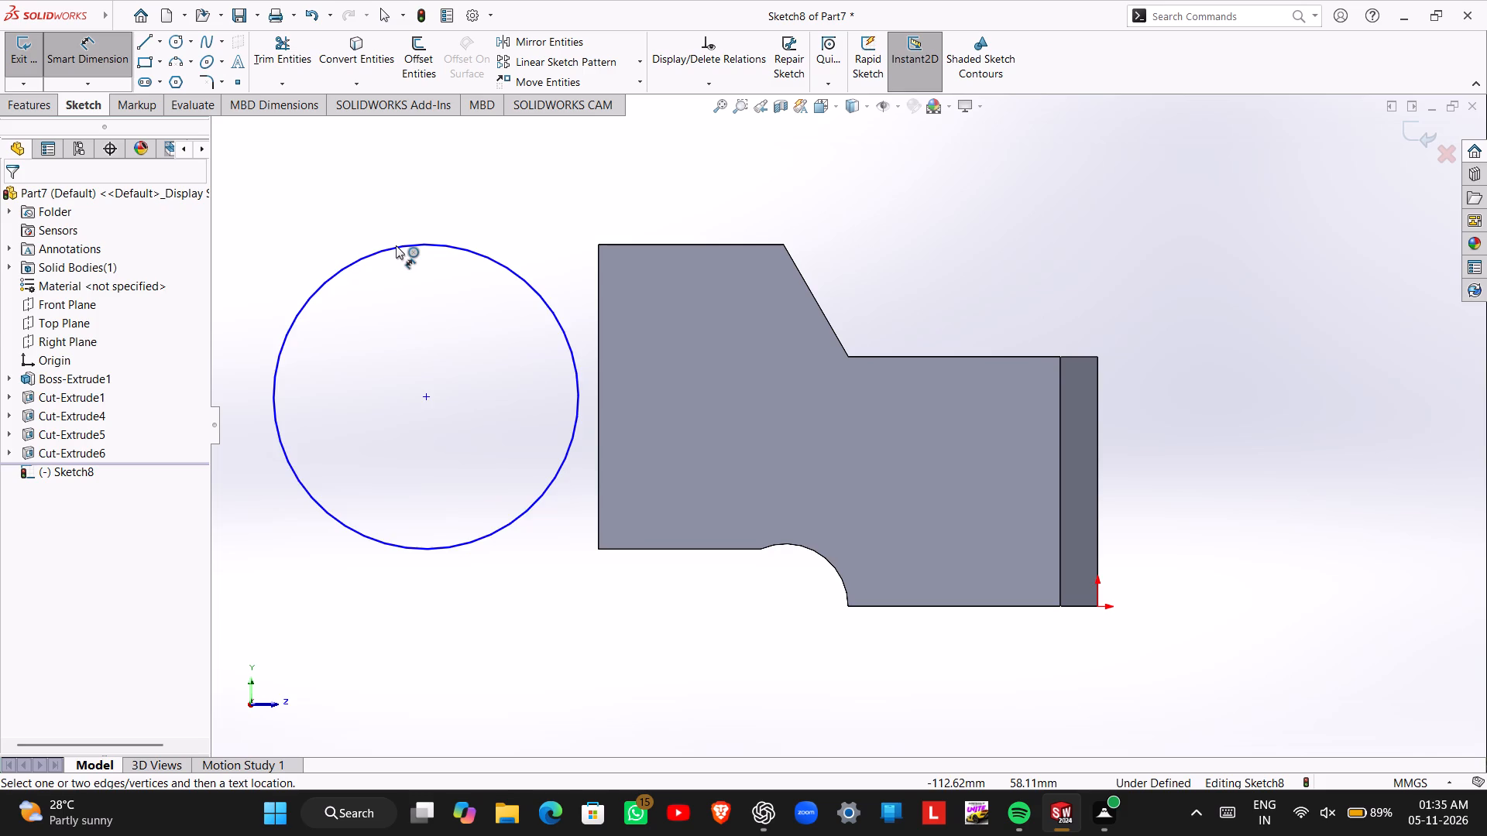
{"action": "left_click", "coordinate": [396, 245]}
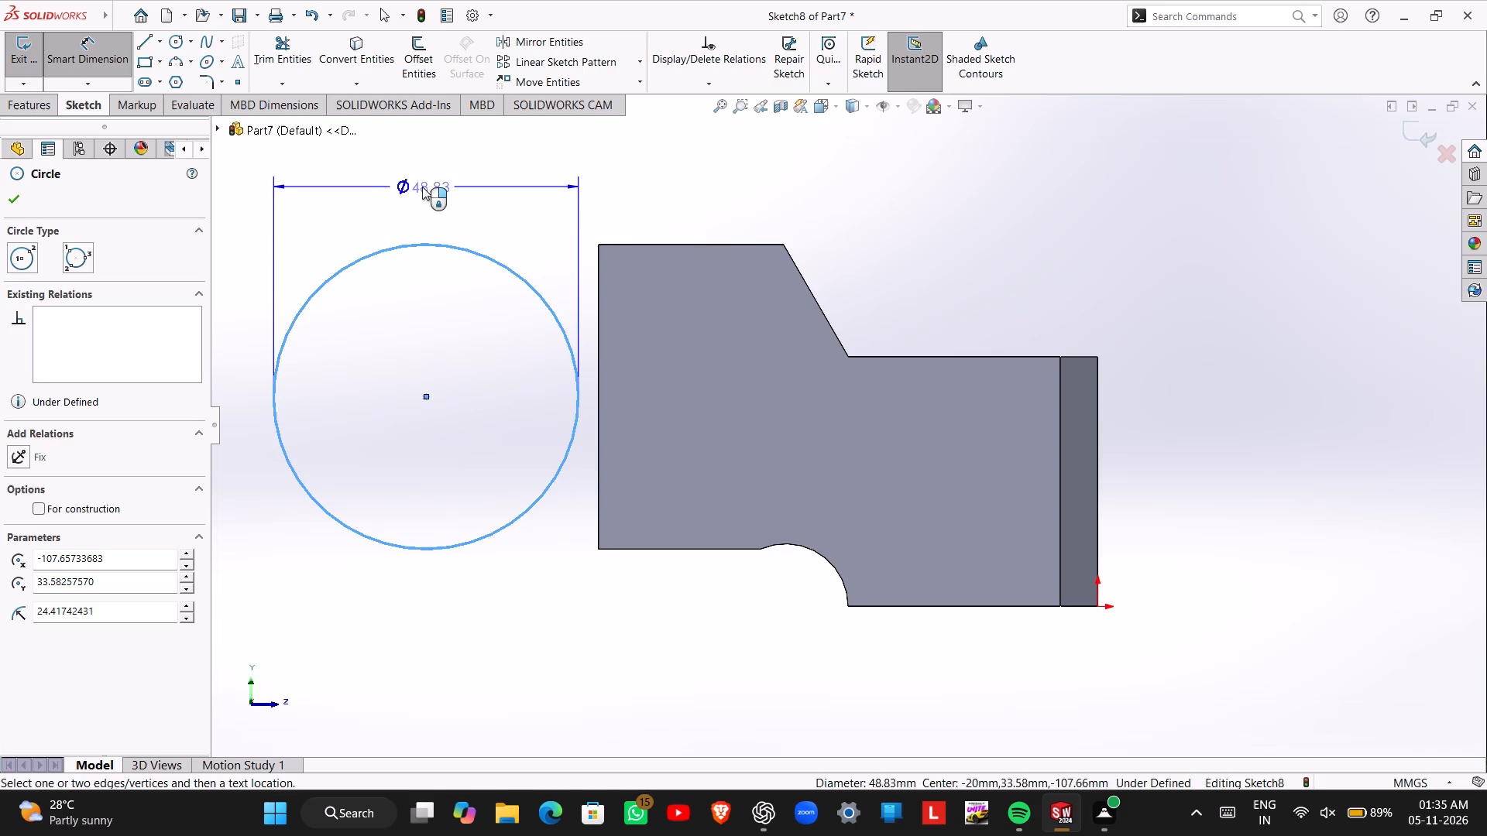
{"action": "left_click", "coordinate": [422, 187]}
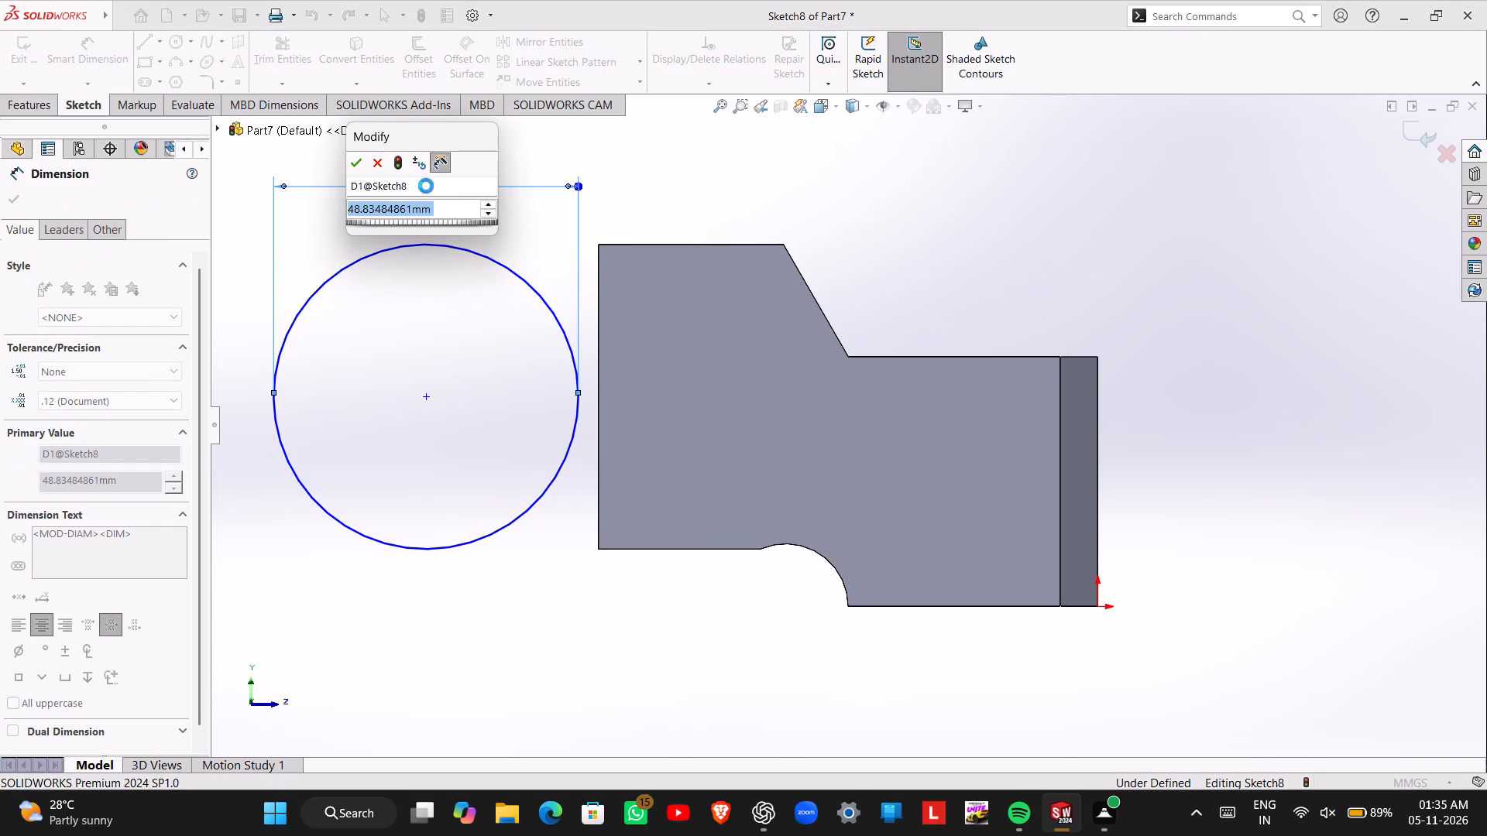
{"action": "type", "text": "50"}
{"action": "key", "text": "Return"}
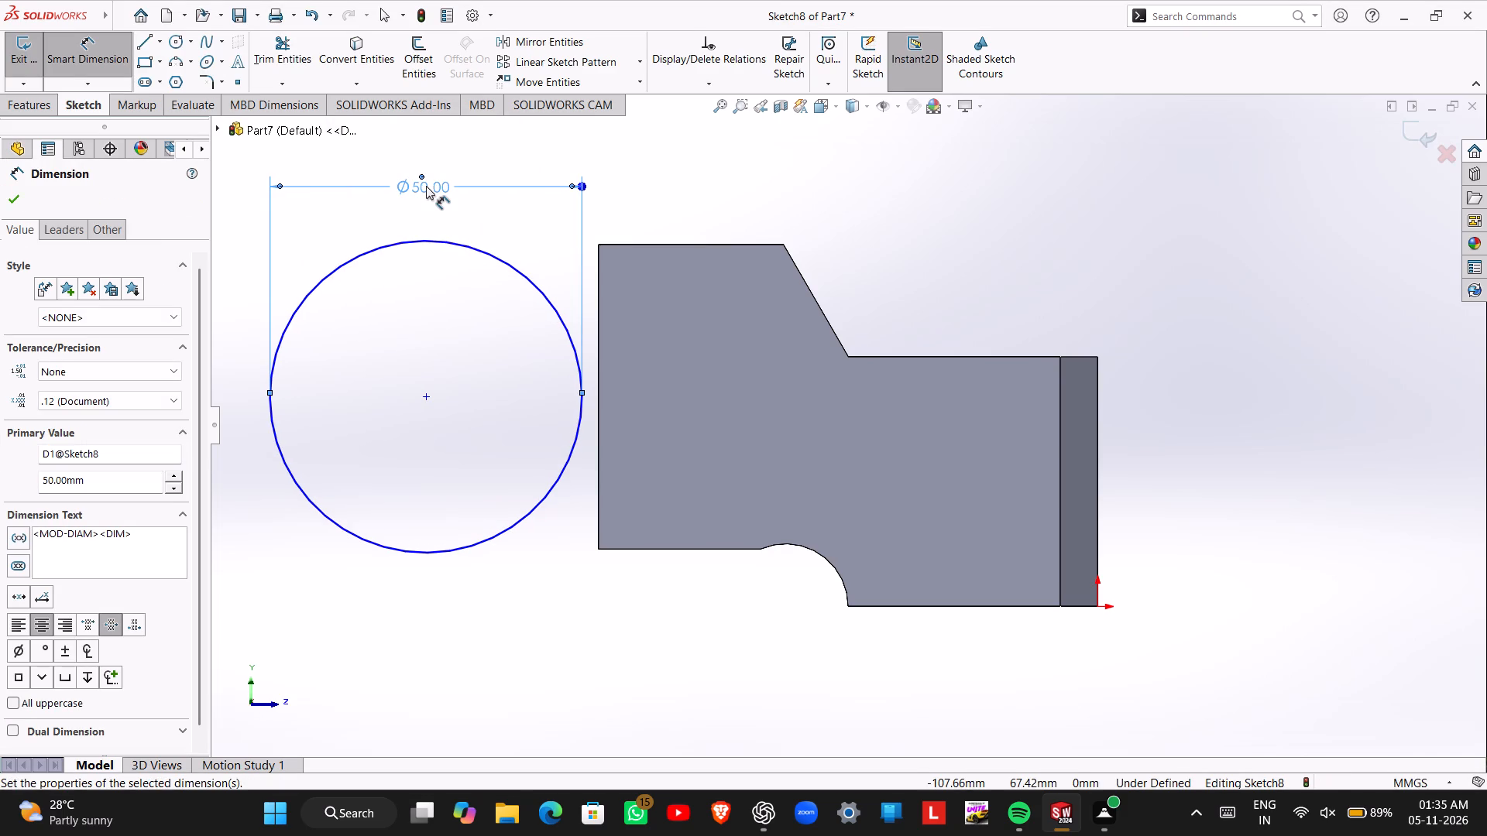
{"action": "key", "text": "Escape"}
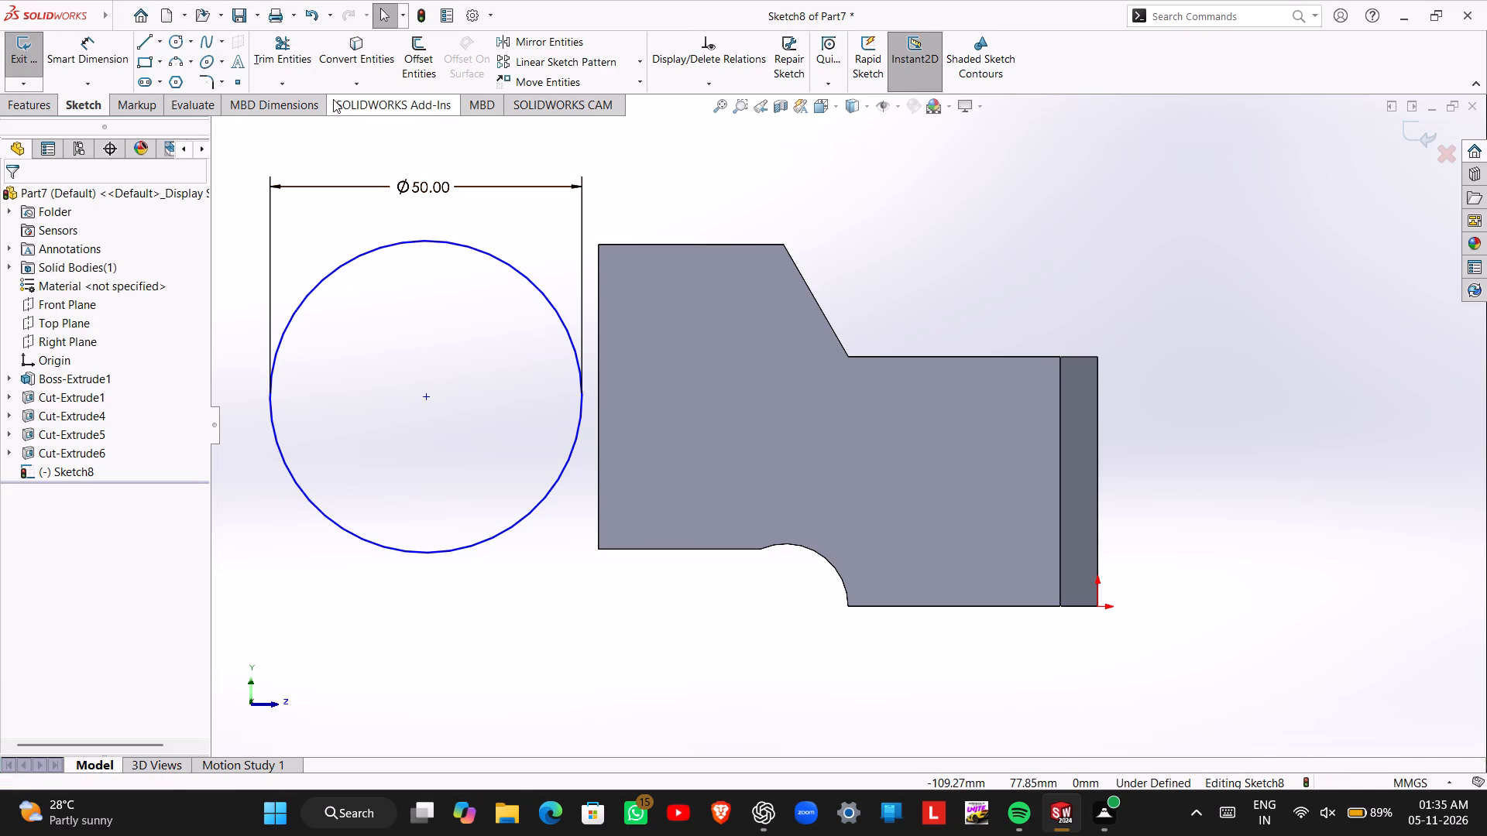
Draw a closed line chain from the circle's top to the tall end edge, down that edge, to the circle's bottom and back up its diameter.
{"action": "left_click", "coordinate": [148, 36]}
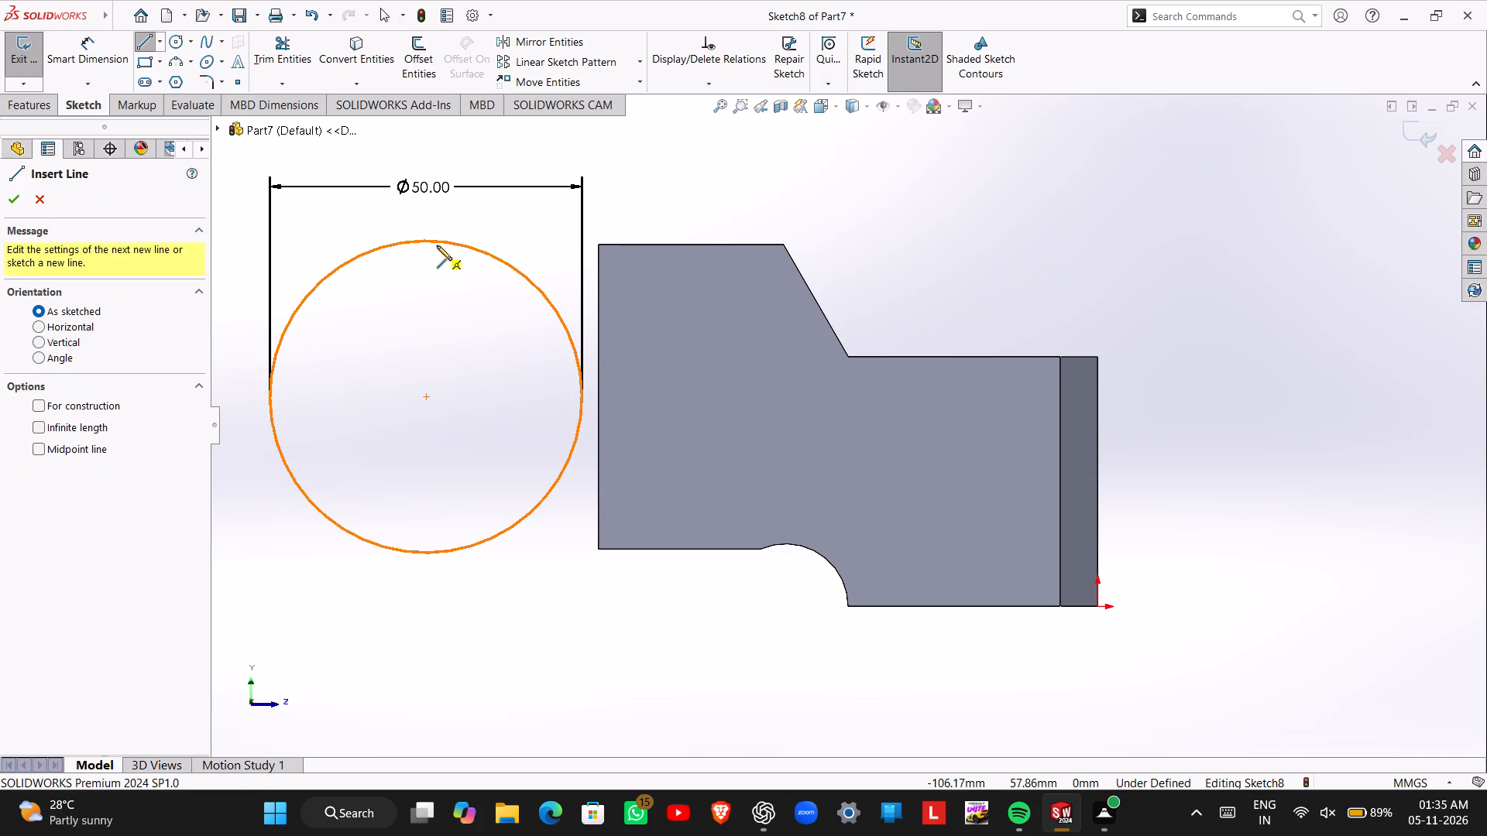
{"action": "left_click", "coordinate": [425, 239]}
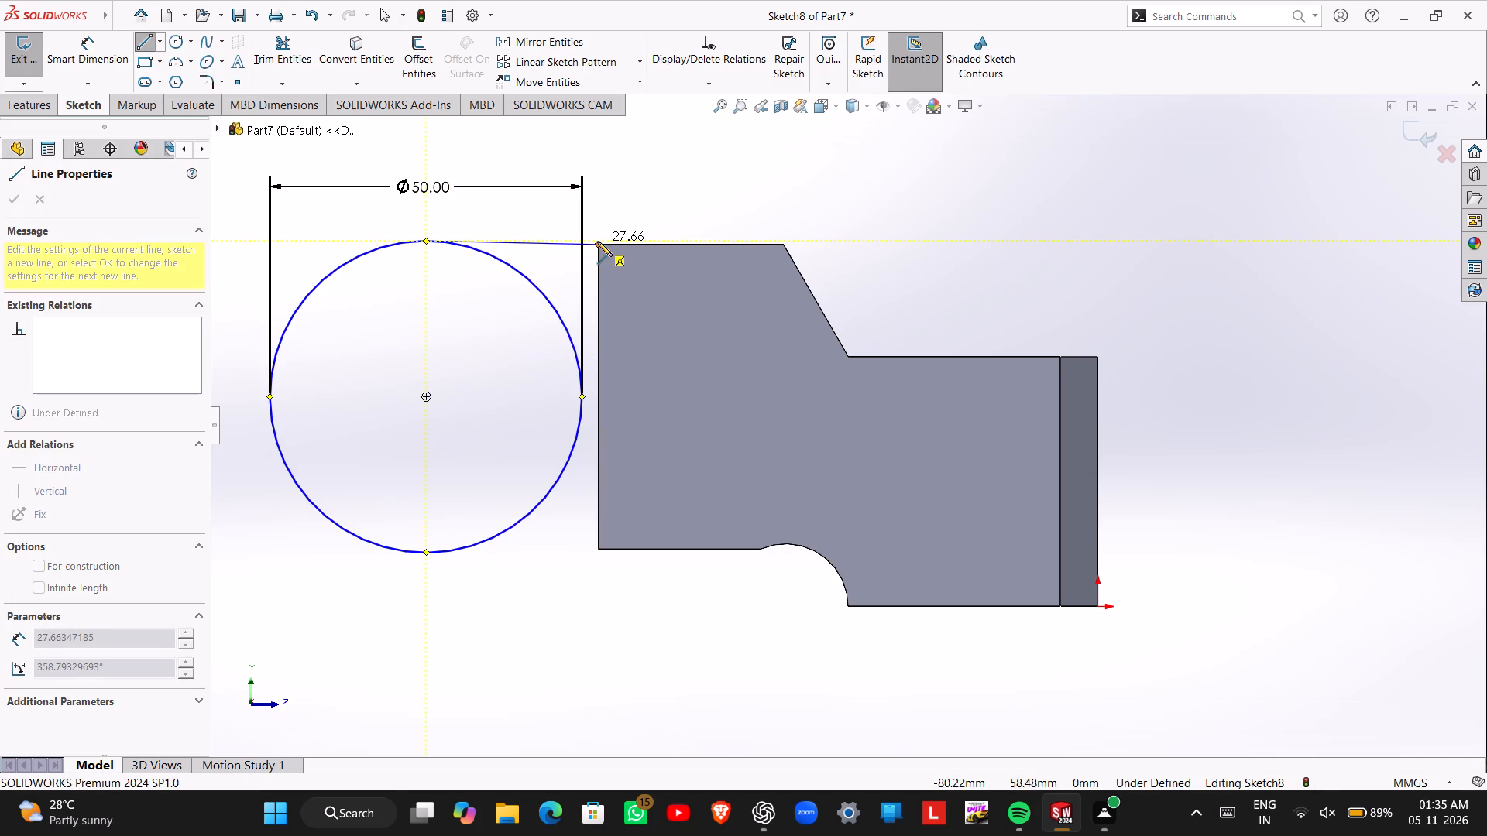
{"action": "left_click", "coordinate": [597, 242]}
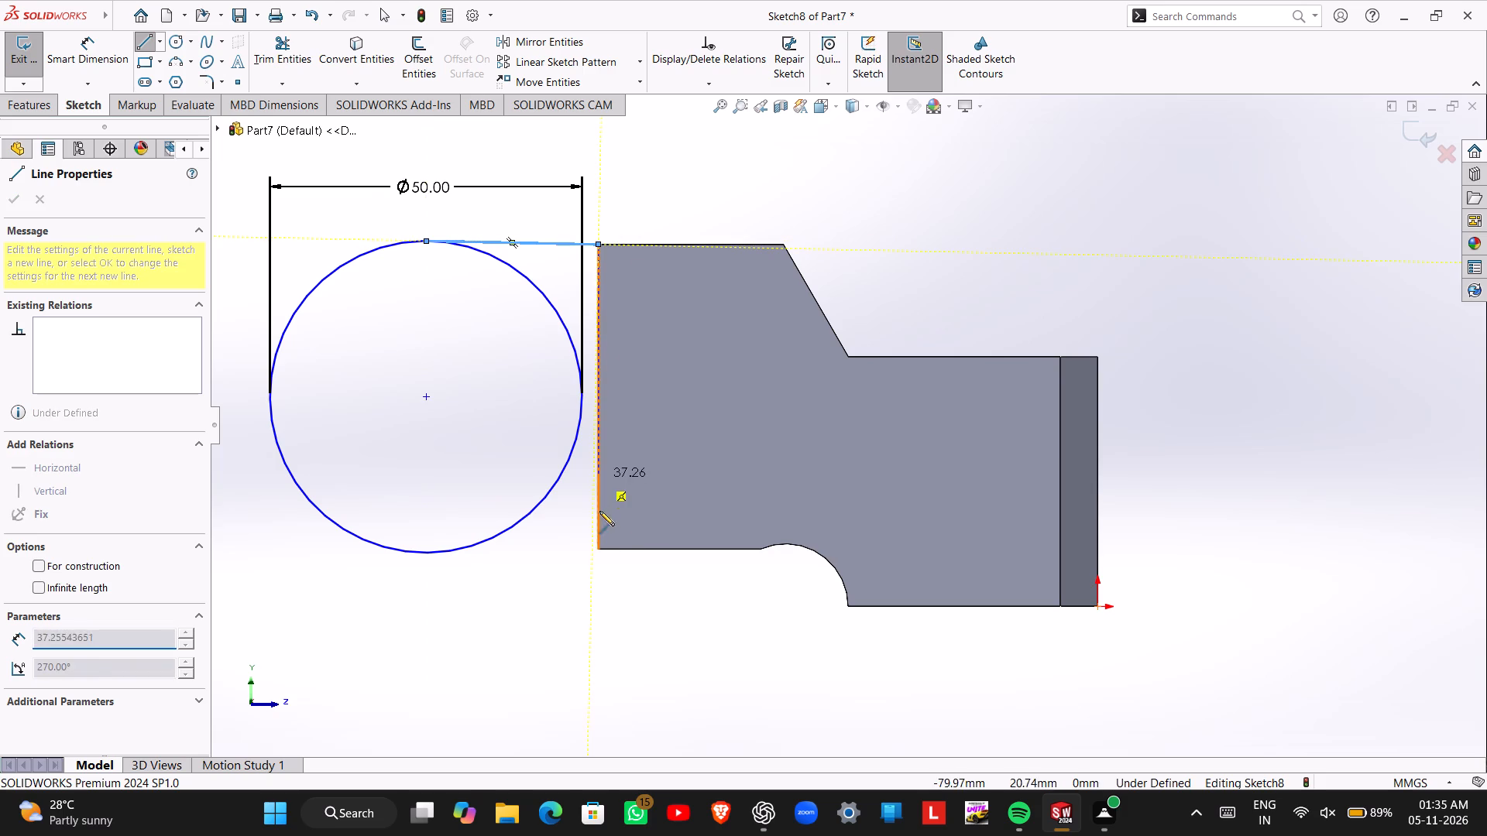
{"action": "left_click", "coordinate": [599, 548]}
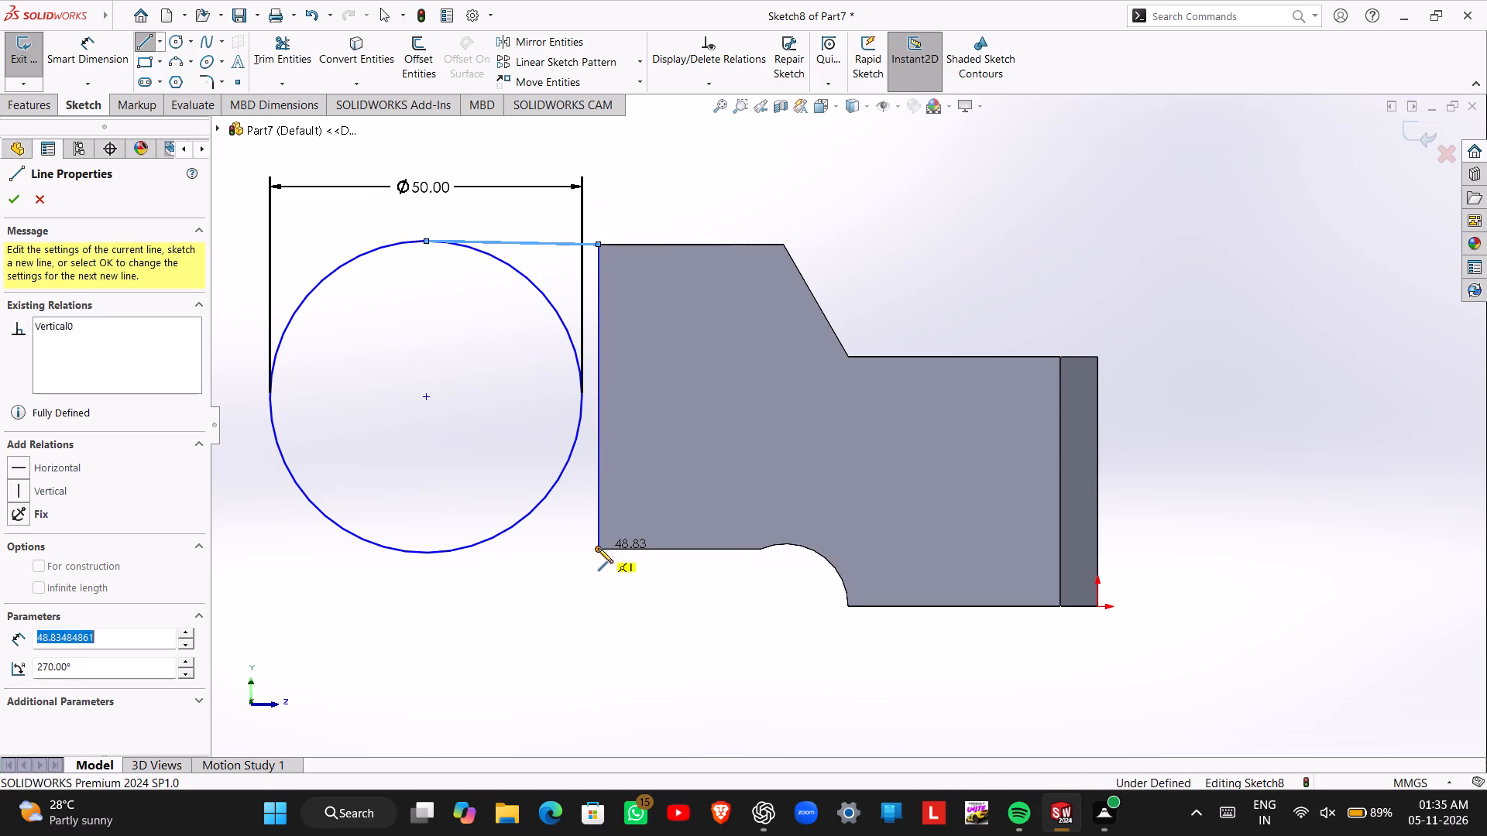
{"action": "left_click", "coordinate": [426, 550]}
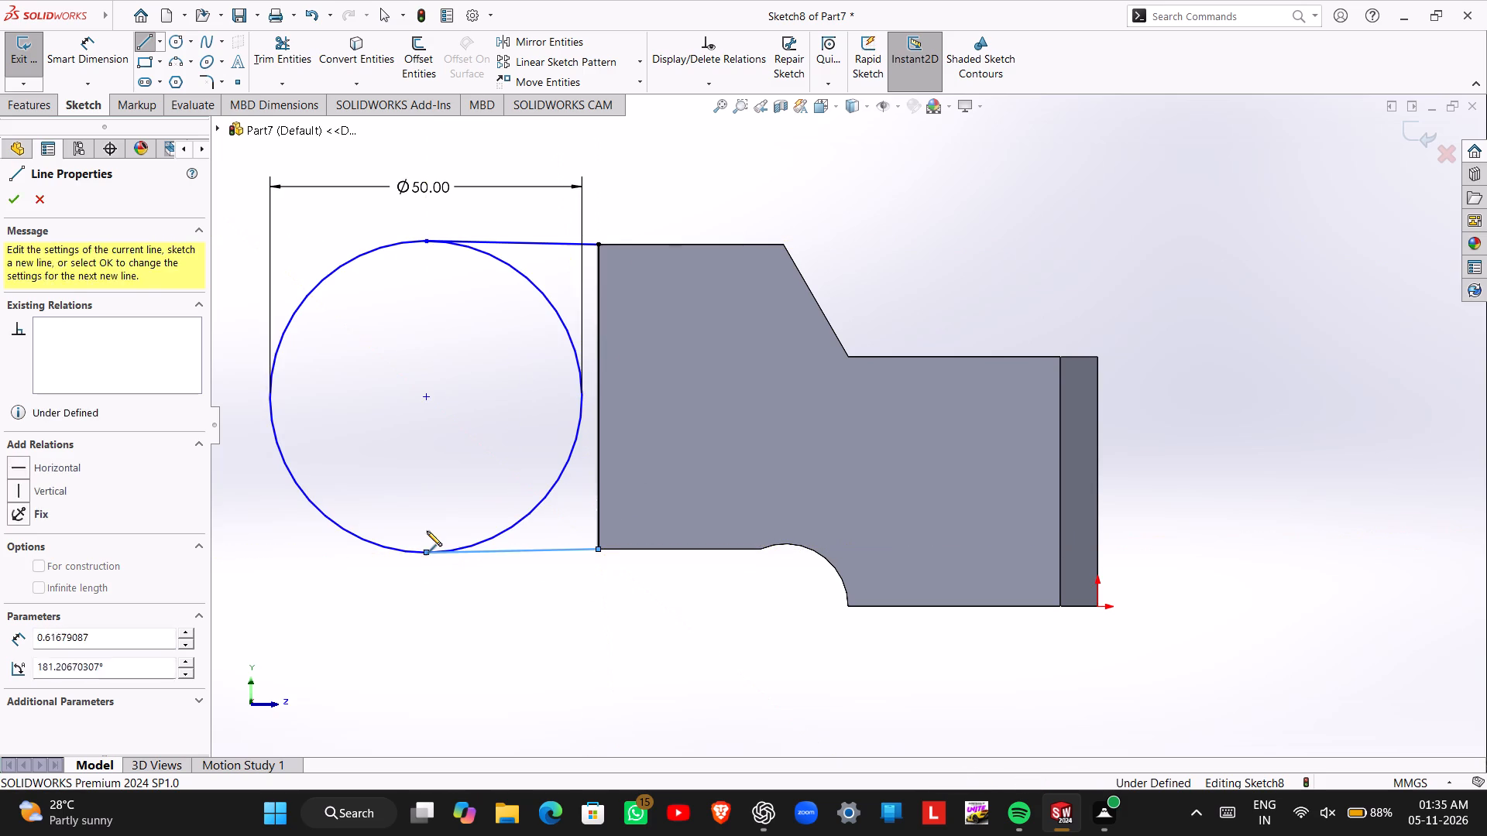
{"action": "left_click", "coordinate": [428, 242]}
{"action": "key", "text": "Escape"}
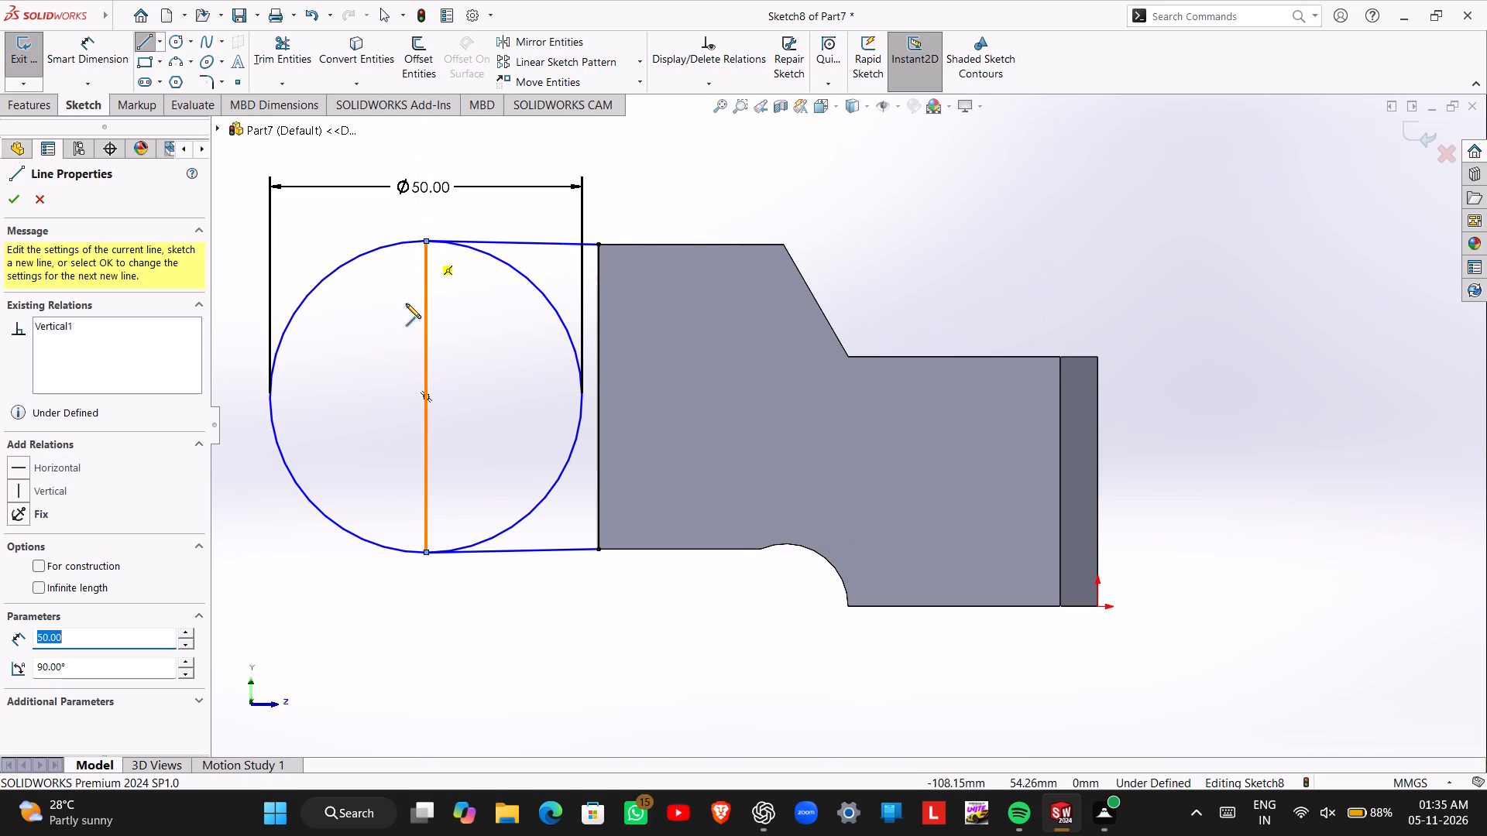
{"action": "key", "text": "Escape"}
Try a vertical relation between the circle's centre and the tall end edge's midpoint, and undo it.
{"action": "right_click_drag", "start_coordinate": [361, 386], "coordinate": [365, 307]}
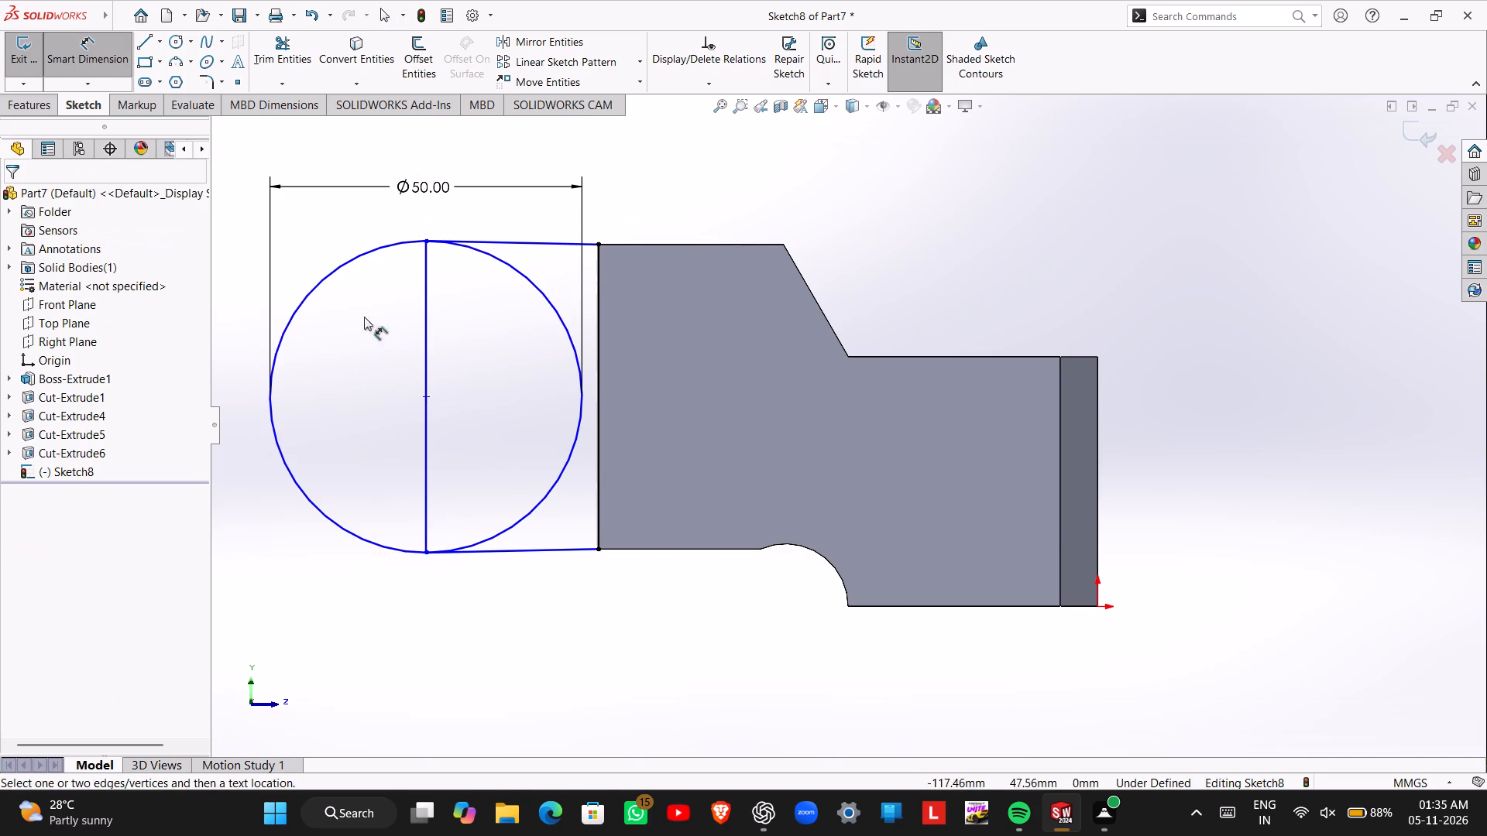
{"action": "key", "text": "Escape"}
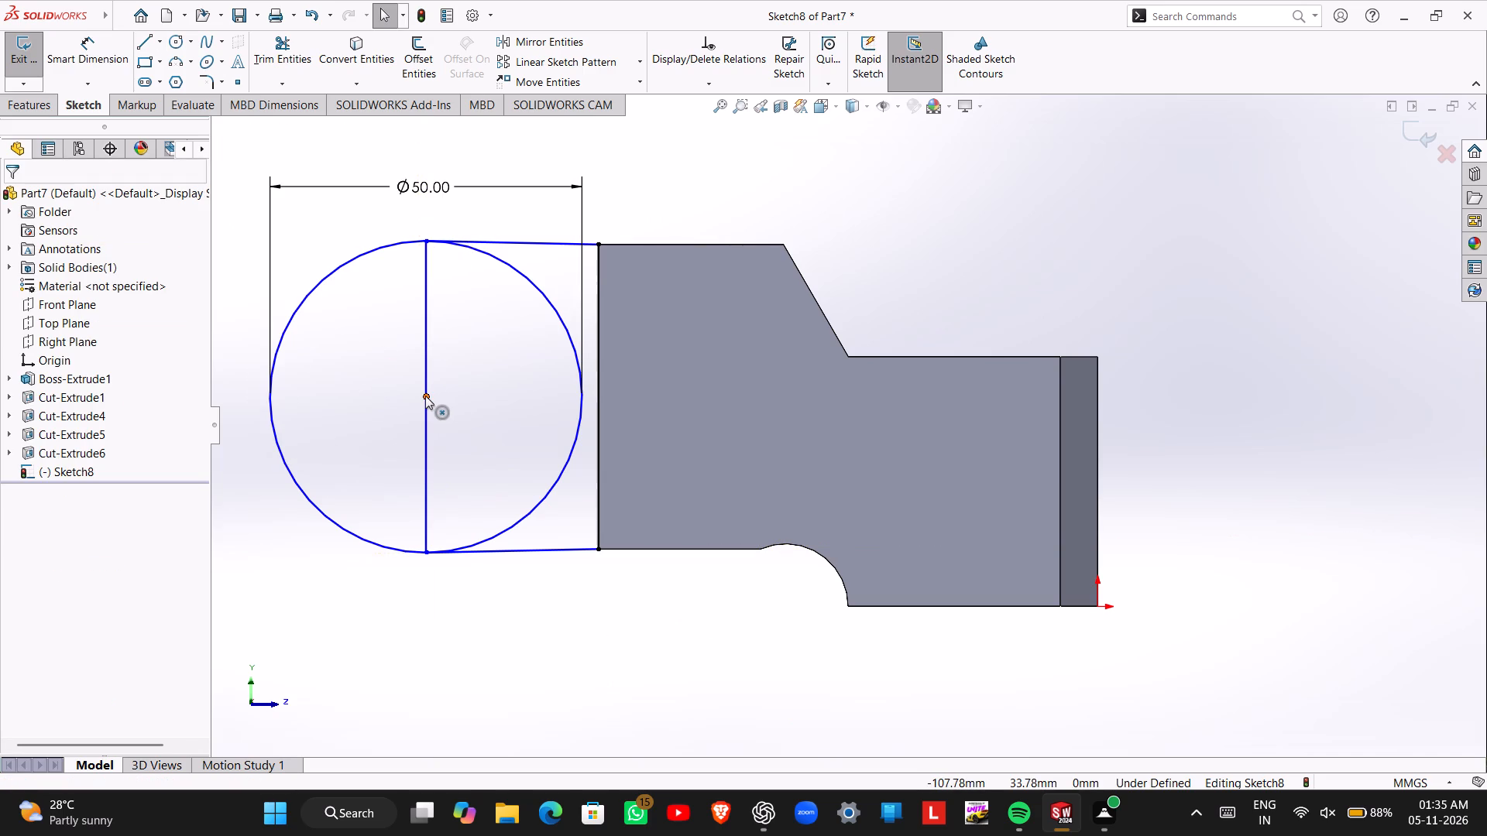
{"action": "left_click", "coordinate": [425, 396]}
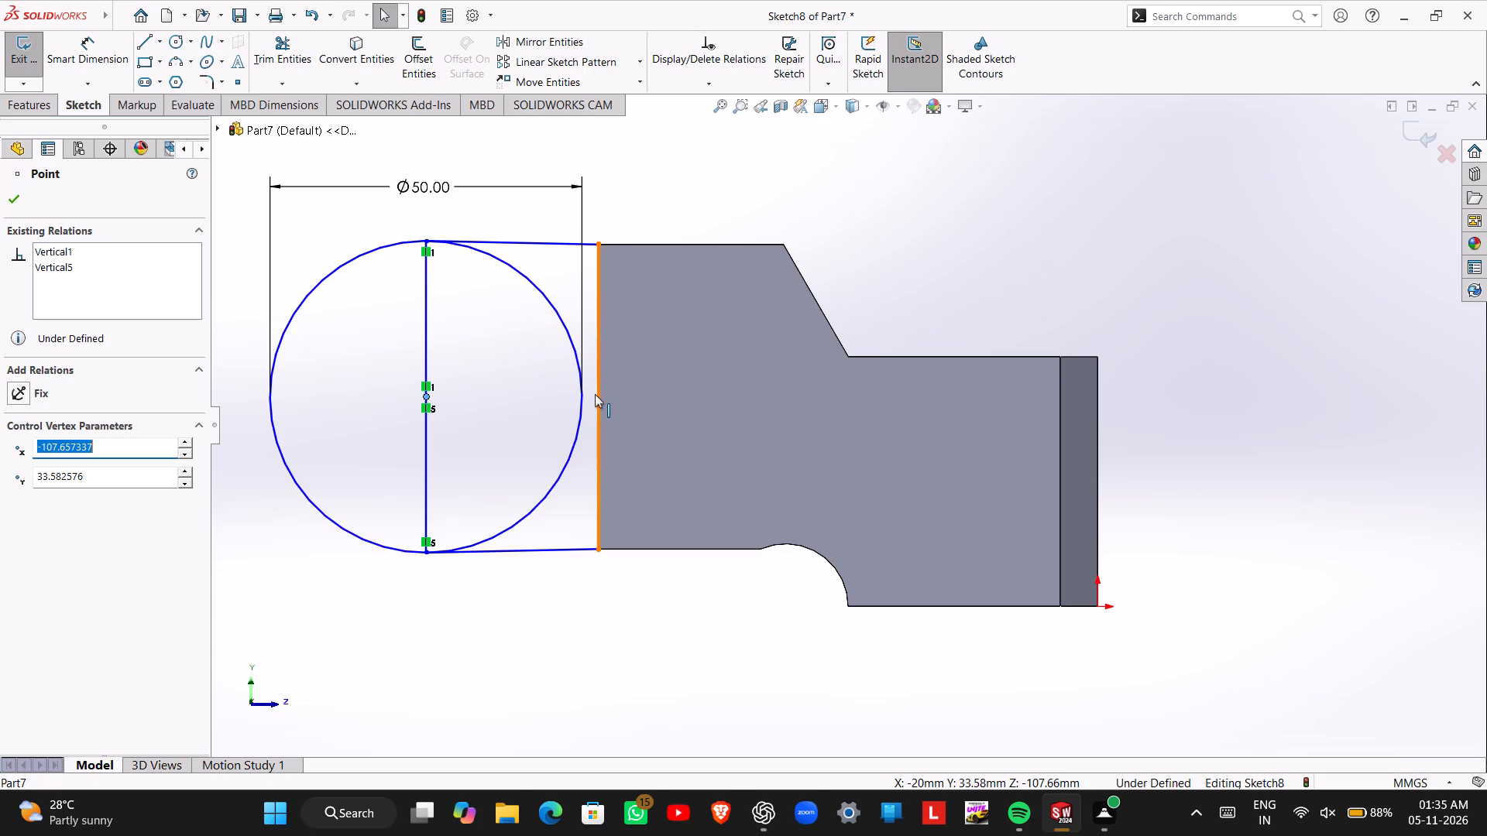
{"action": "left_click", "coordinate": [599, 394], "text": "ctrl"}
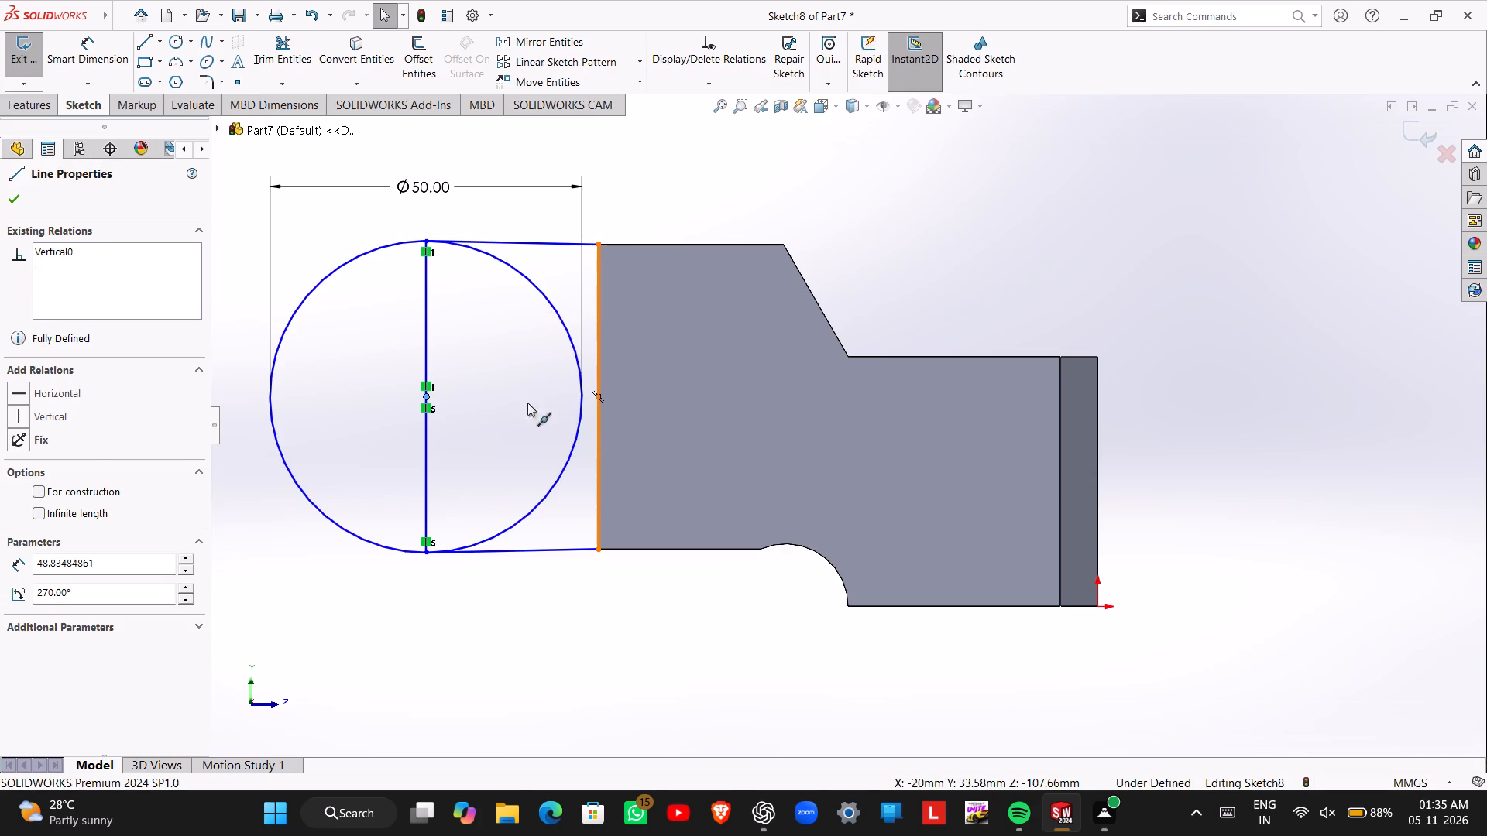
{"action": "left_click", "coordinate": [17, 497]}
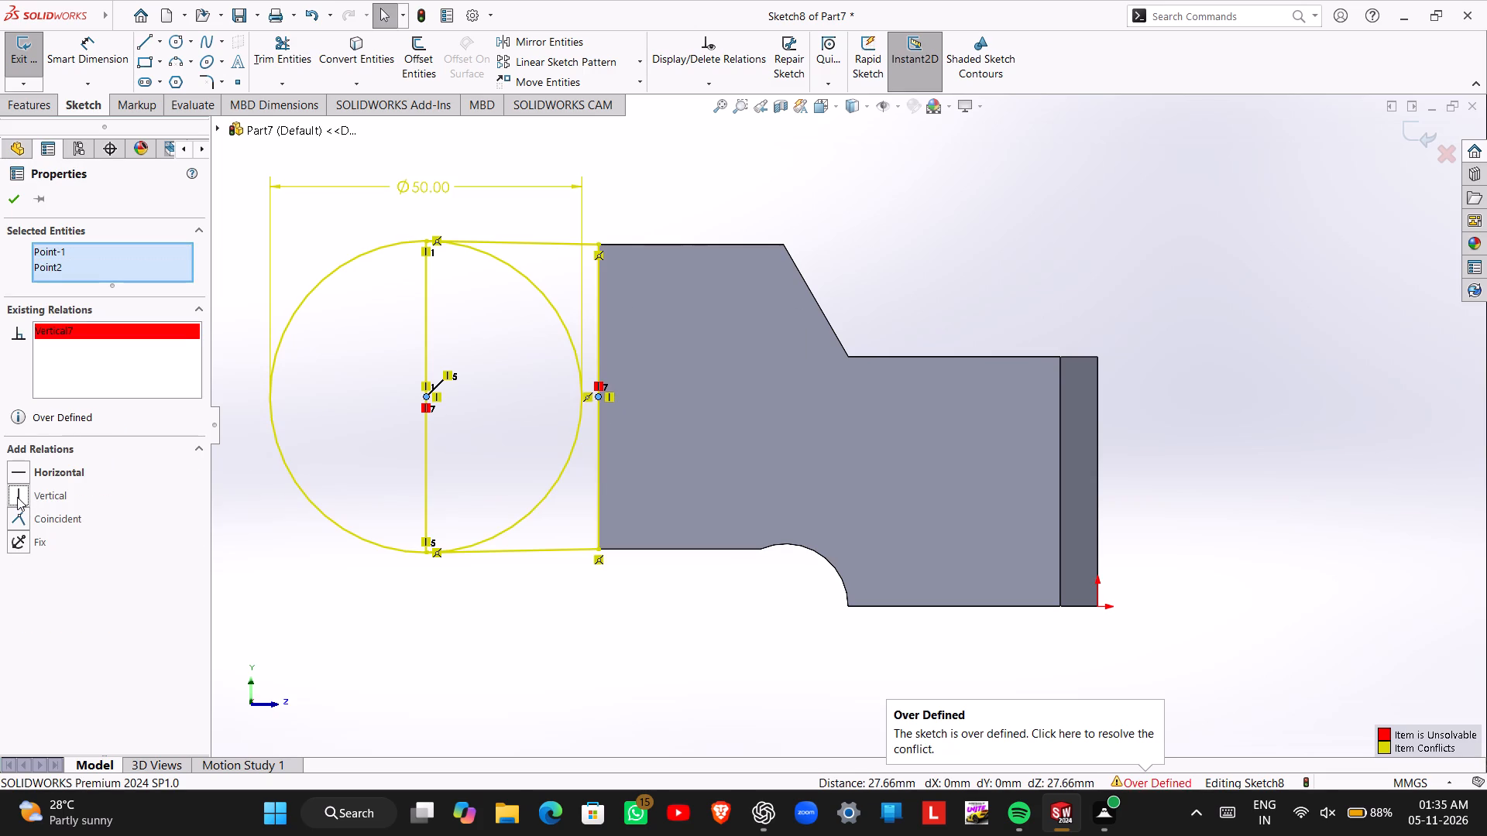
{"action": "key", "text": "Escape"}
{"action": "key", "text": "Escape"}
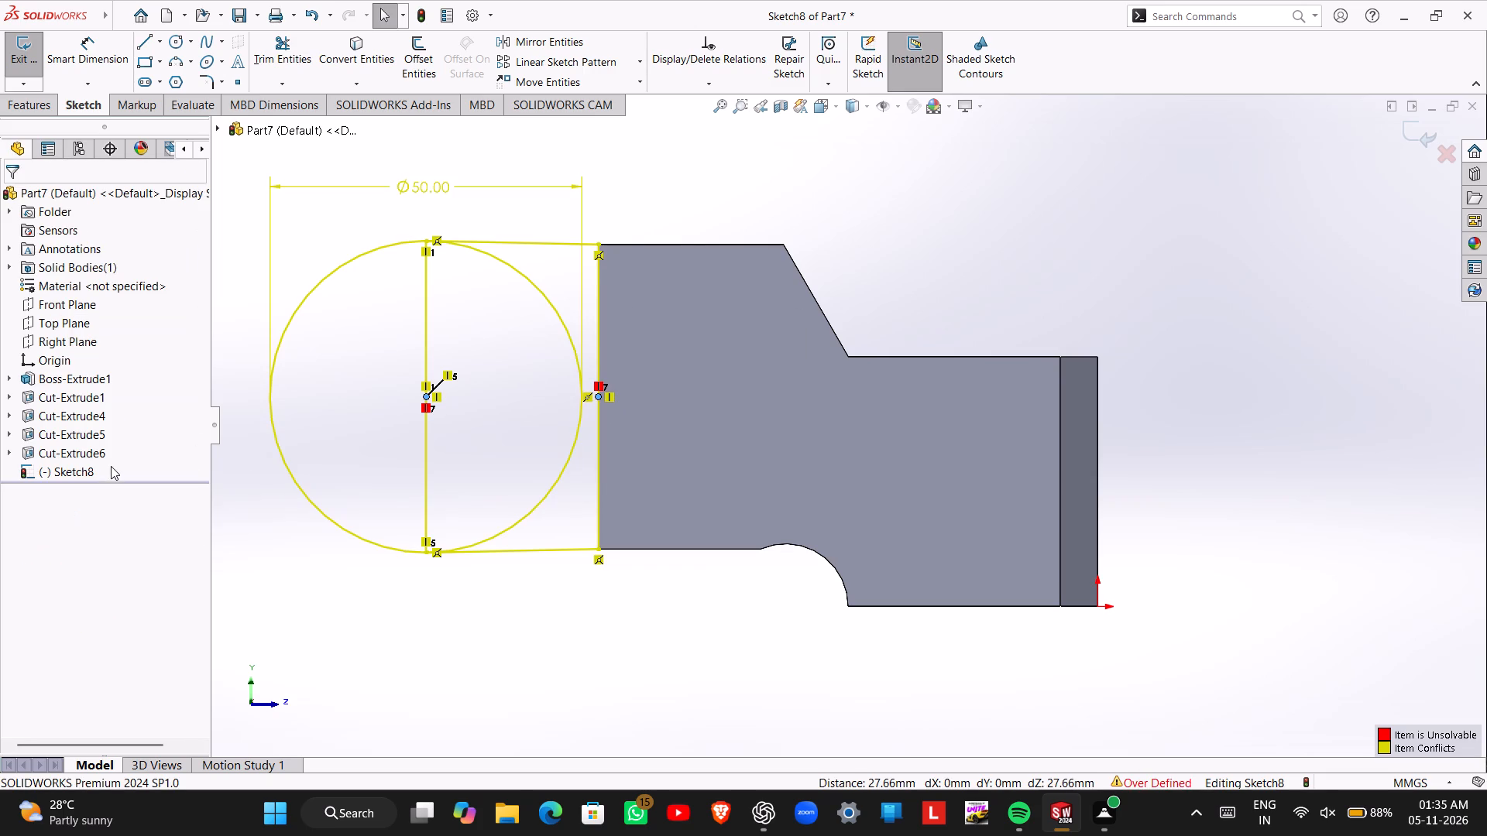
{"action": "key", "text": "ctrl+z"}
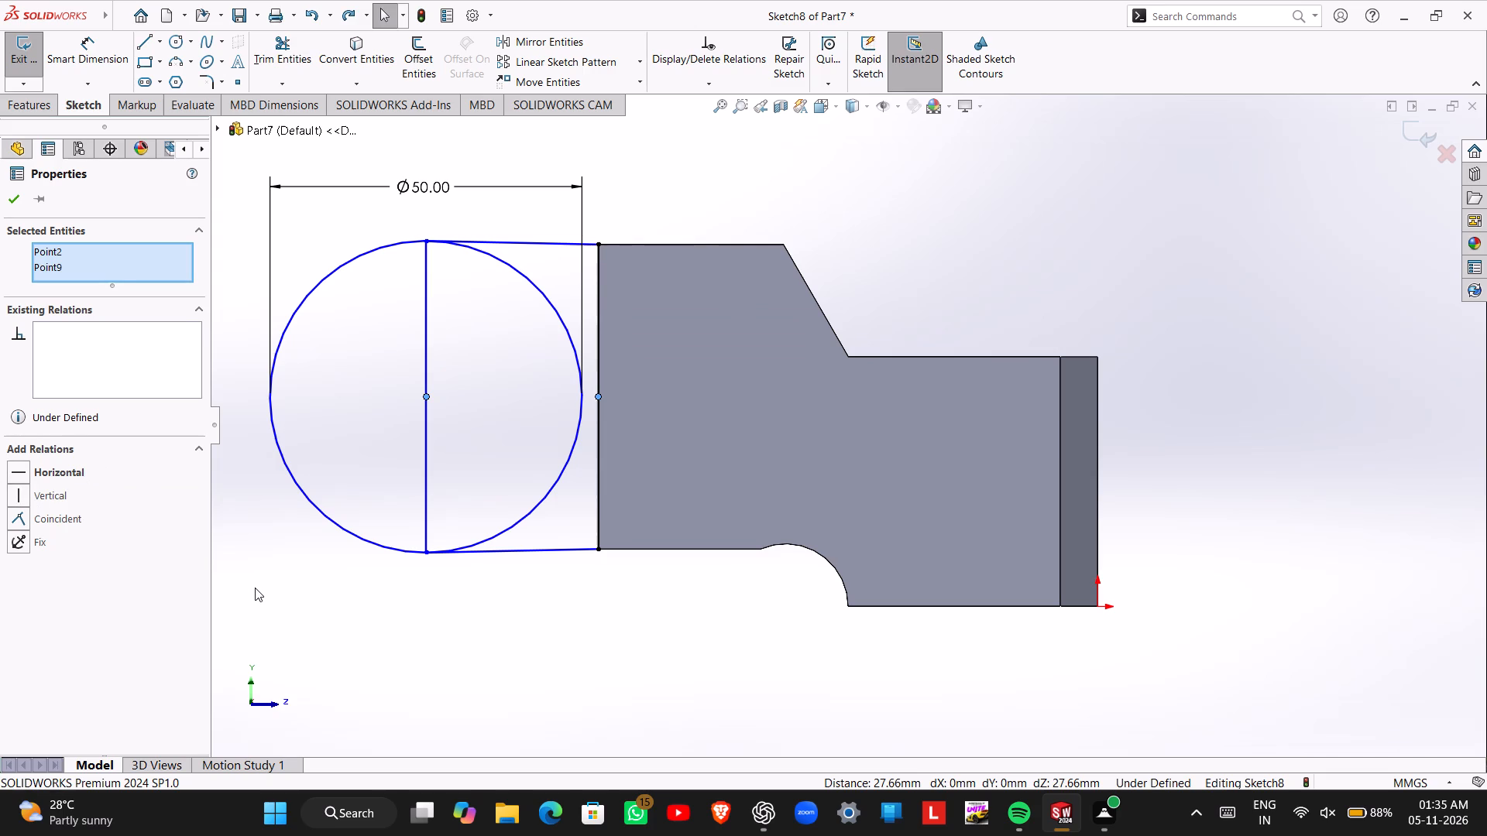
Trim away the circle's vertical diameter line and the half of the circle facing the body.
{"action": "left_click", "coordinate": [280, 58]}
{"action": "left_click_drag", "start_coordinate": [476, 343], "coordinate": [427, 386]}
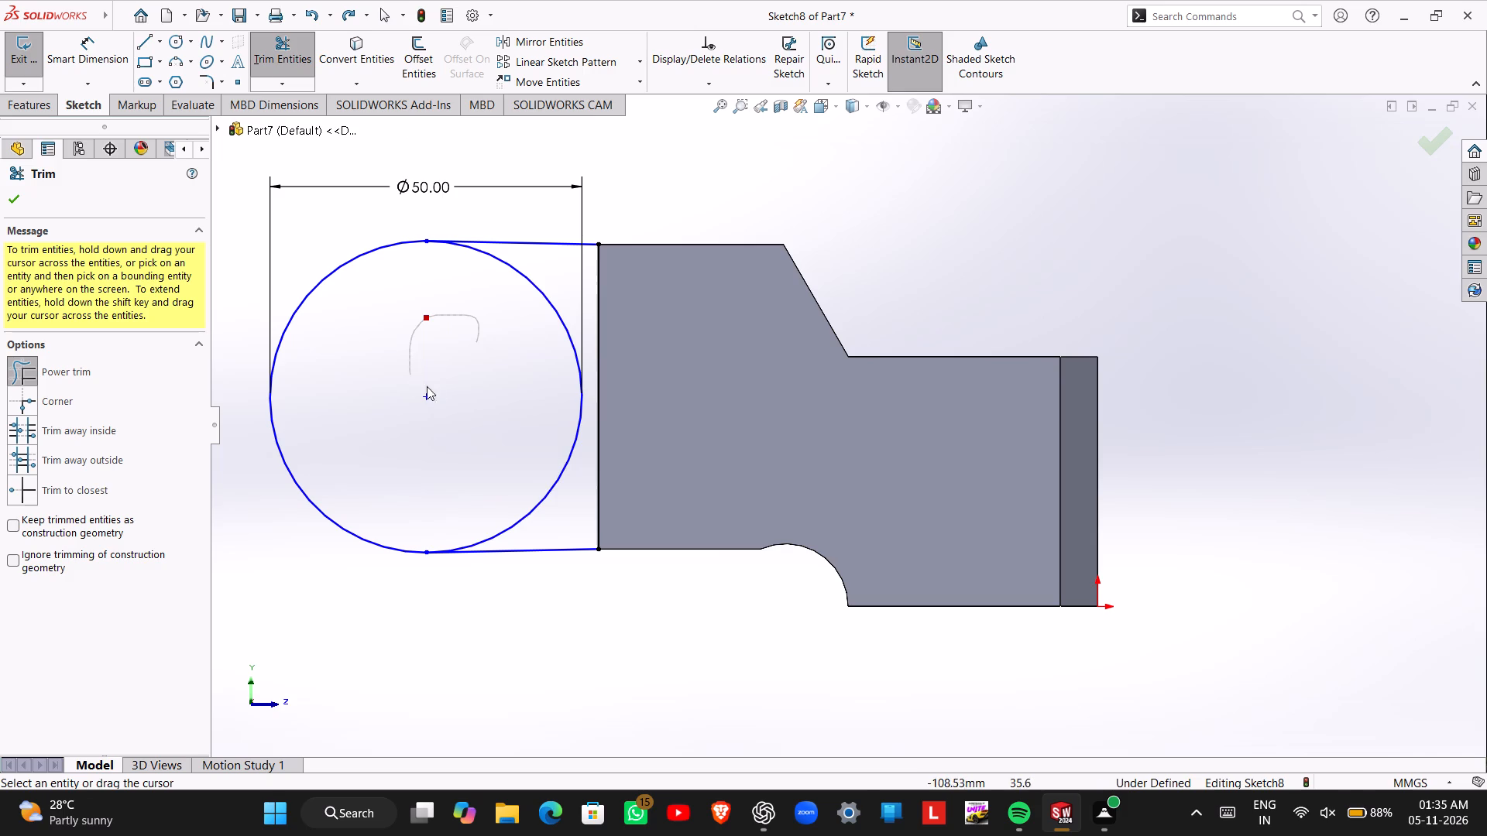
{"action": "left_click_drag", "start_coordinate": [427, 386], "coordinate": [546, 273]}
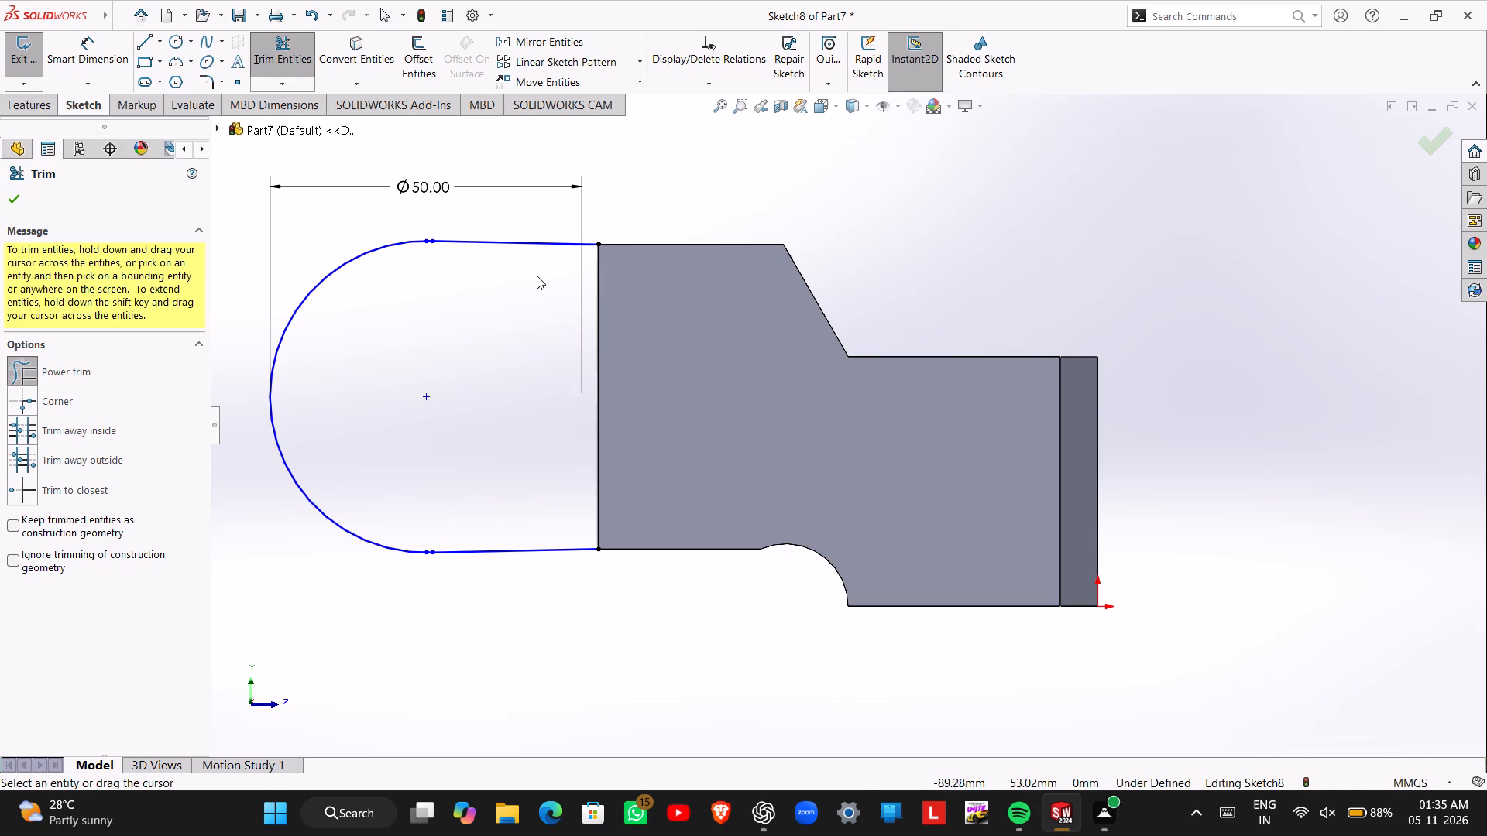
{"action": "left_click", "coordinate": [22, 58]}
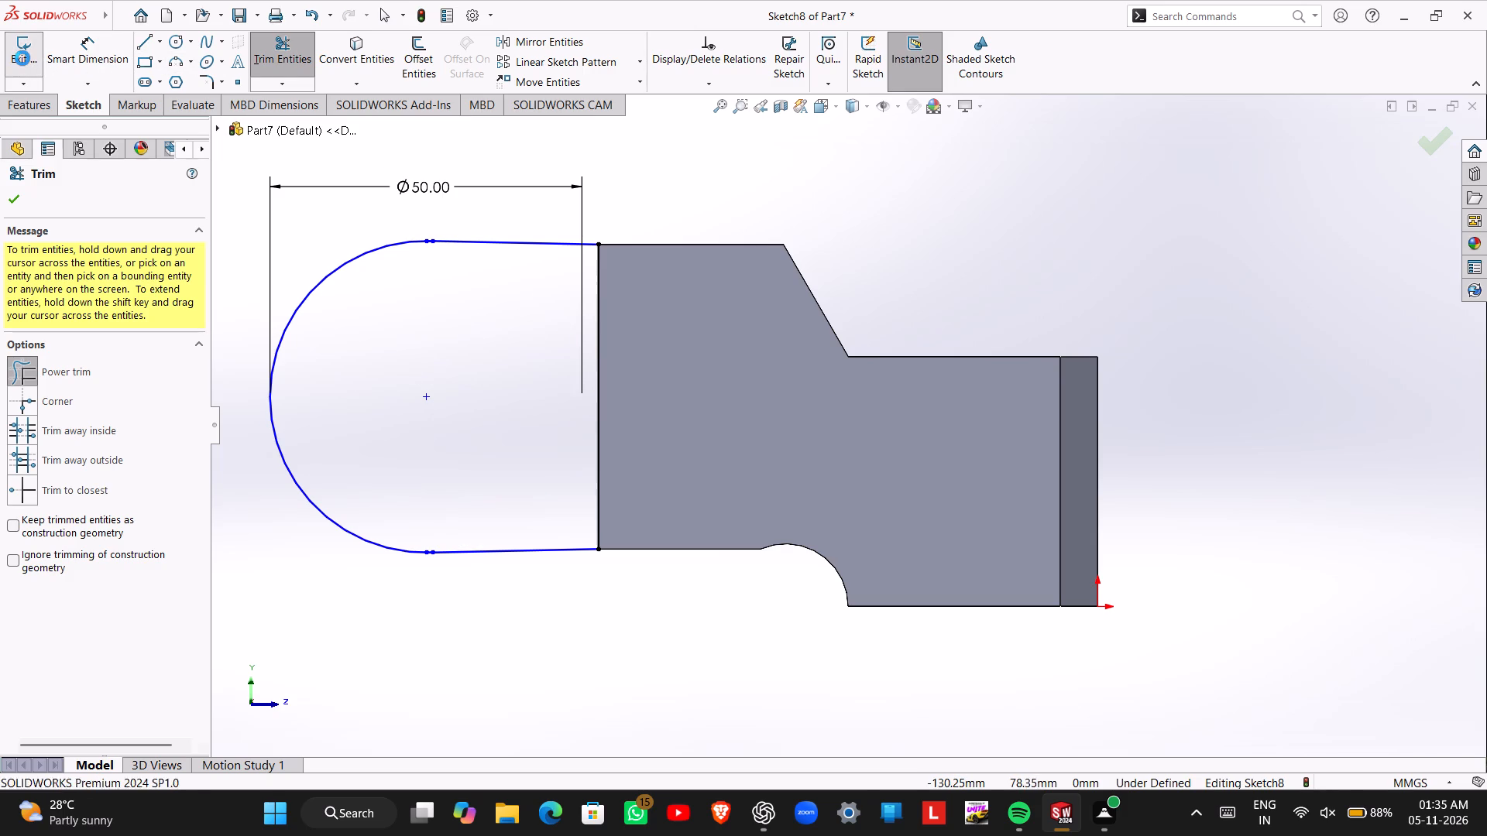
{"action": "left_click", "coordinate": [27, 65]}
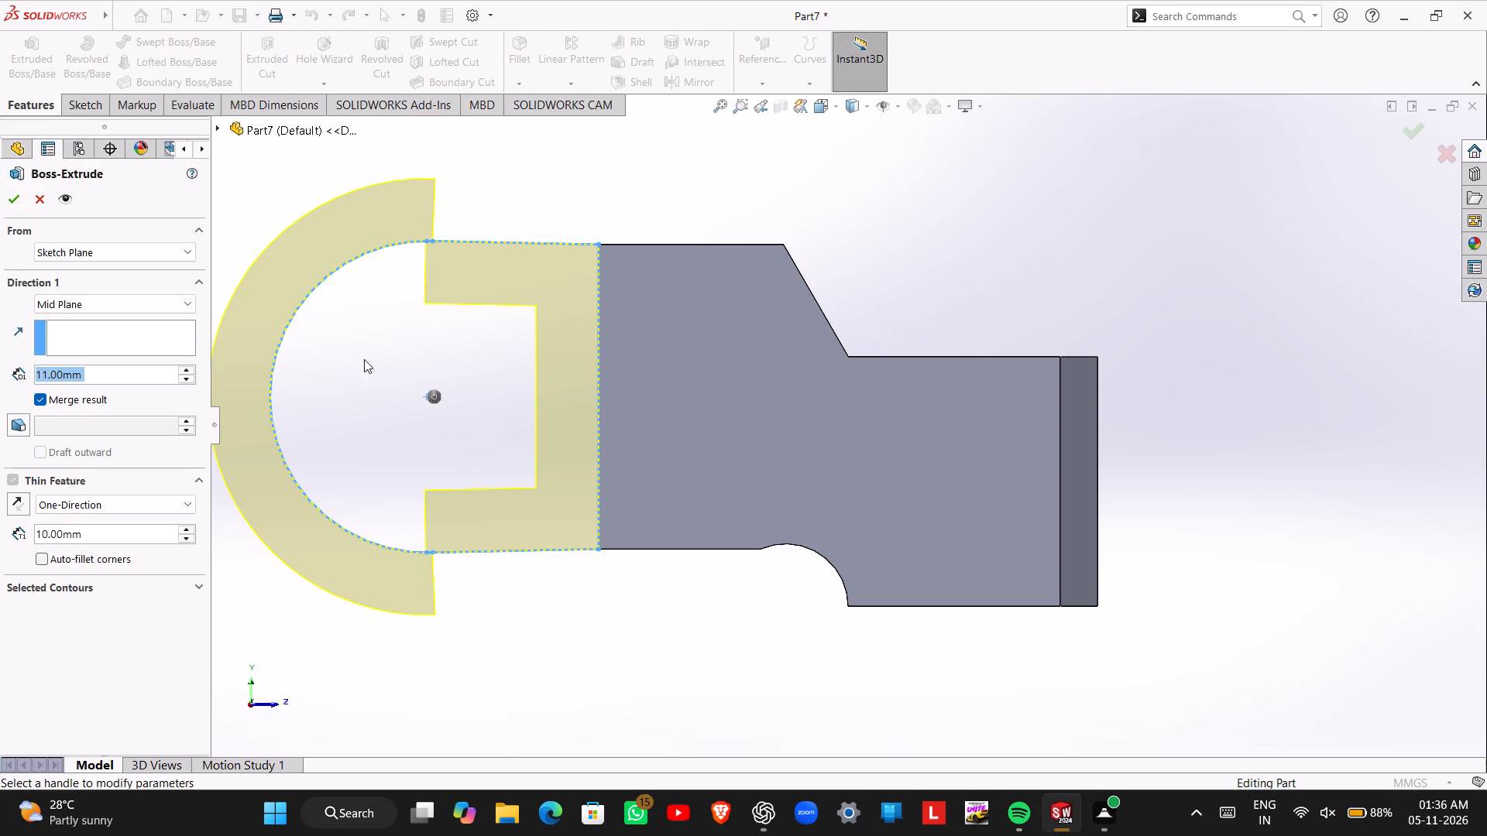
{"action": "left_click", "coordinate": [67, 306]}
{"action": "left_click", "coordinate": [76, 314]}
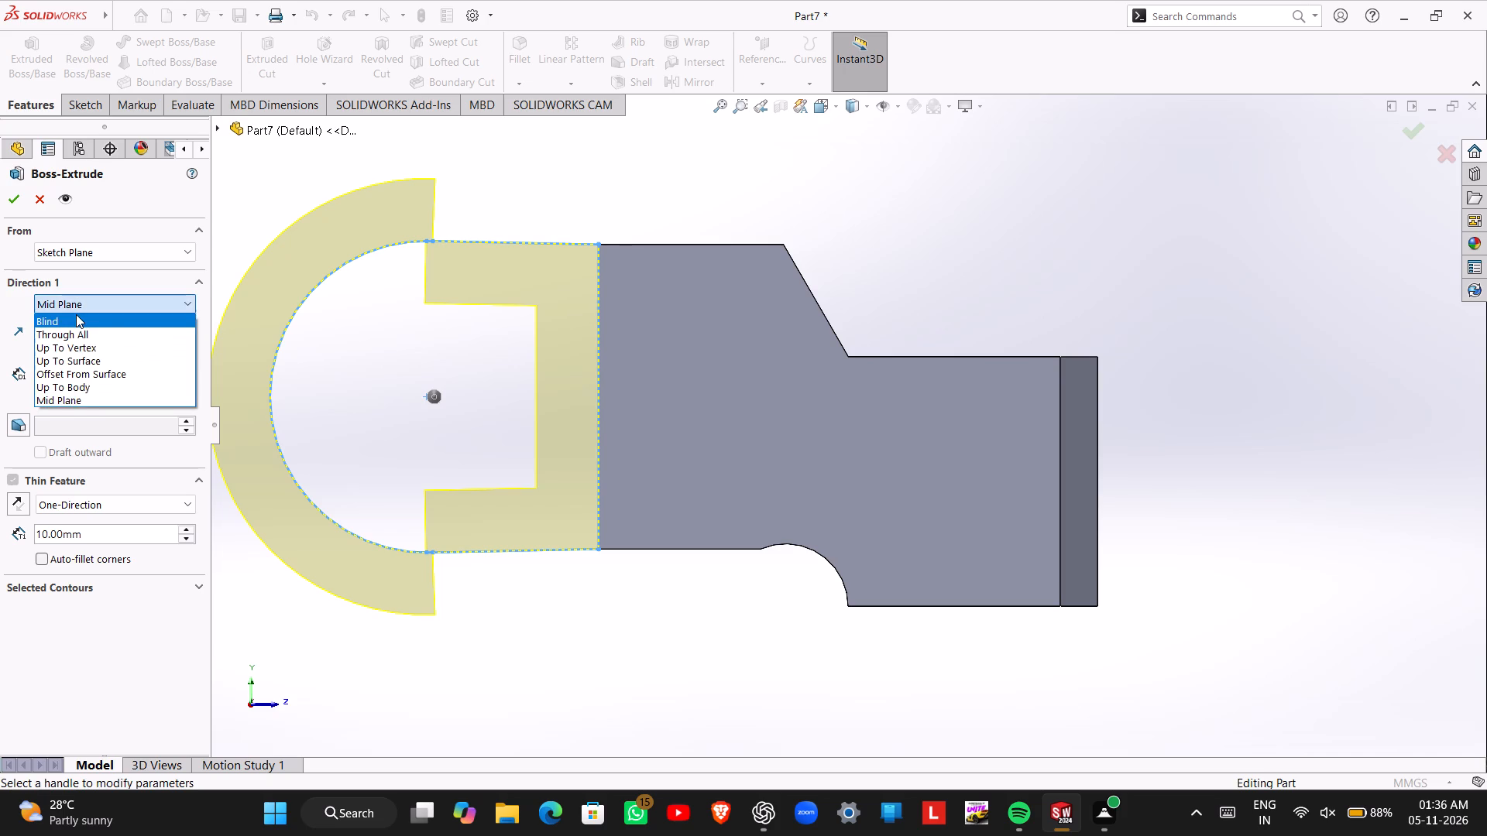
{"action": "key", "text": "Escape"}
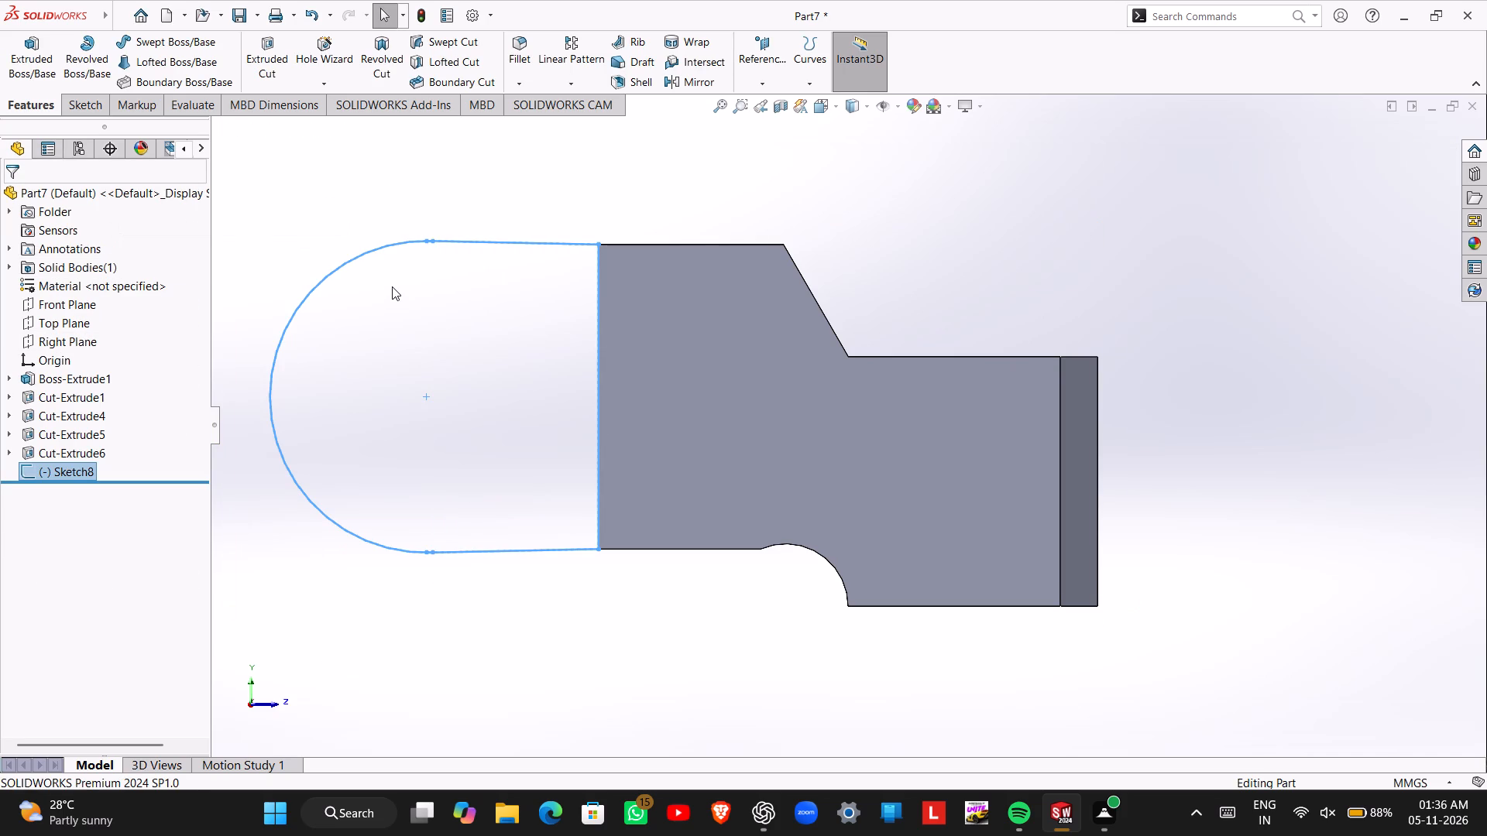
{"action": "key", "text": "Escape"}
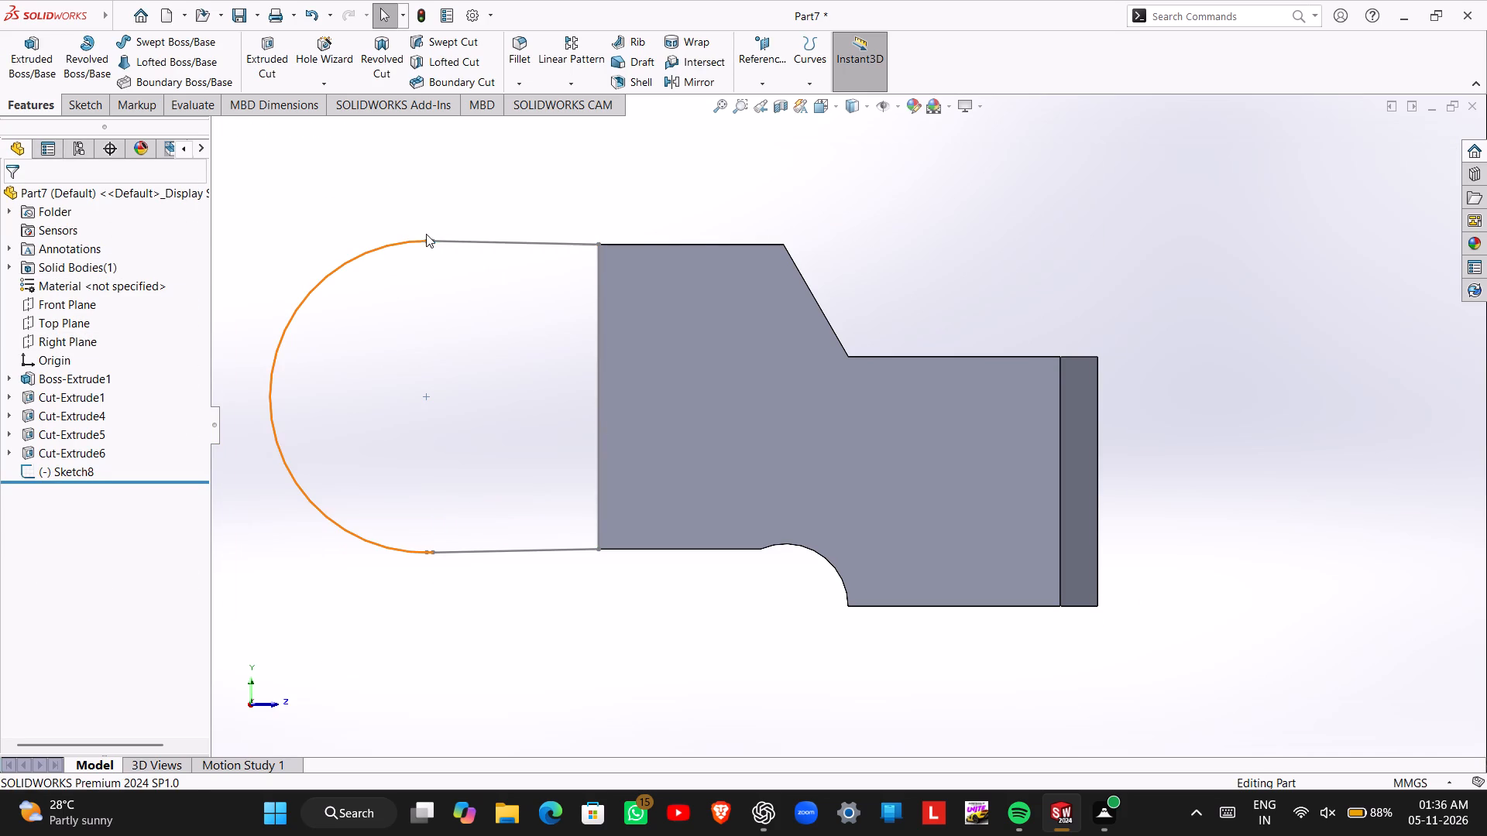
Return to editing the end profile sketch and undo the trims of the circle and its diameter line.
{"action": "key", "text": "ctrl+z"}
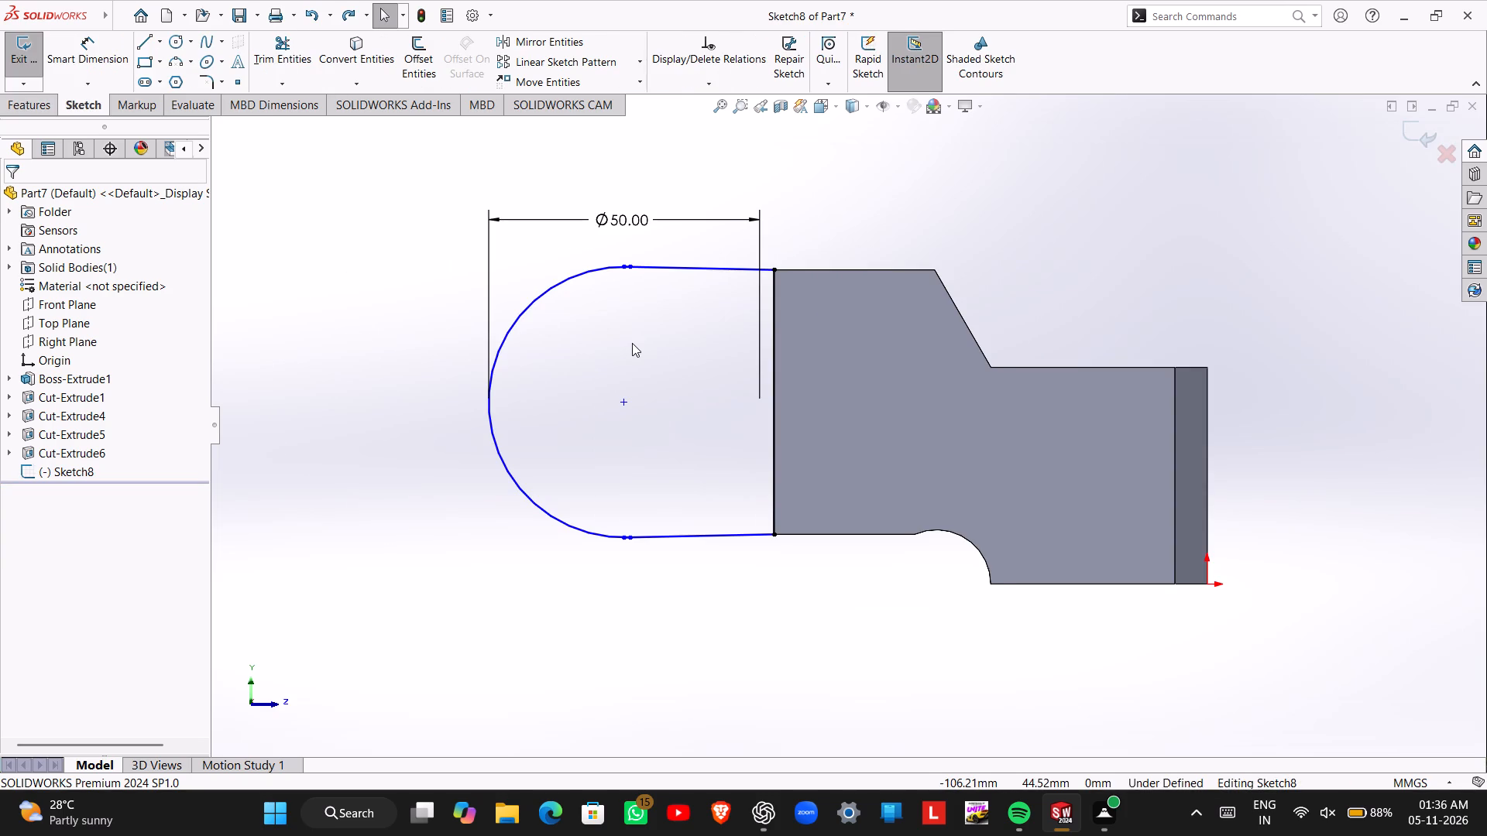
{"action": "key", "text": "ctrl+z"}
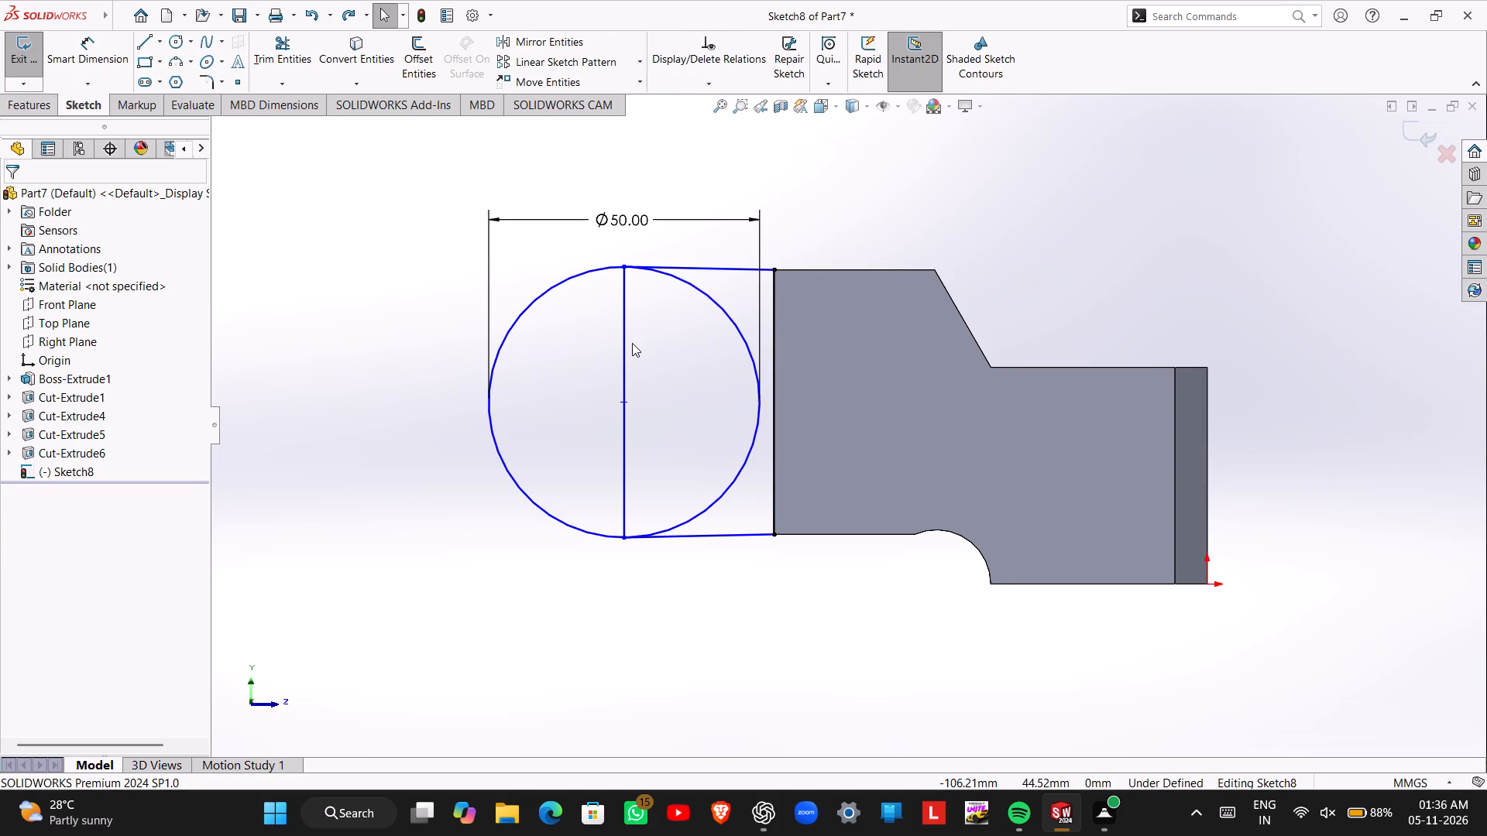
Power-trim the vertical diameter line and the half circle facing the body, leaving a rounded end outline.
{"action": "left_click", "coordinate": [278, 59]}
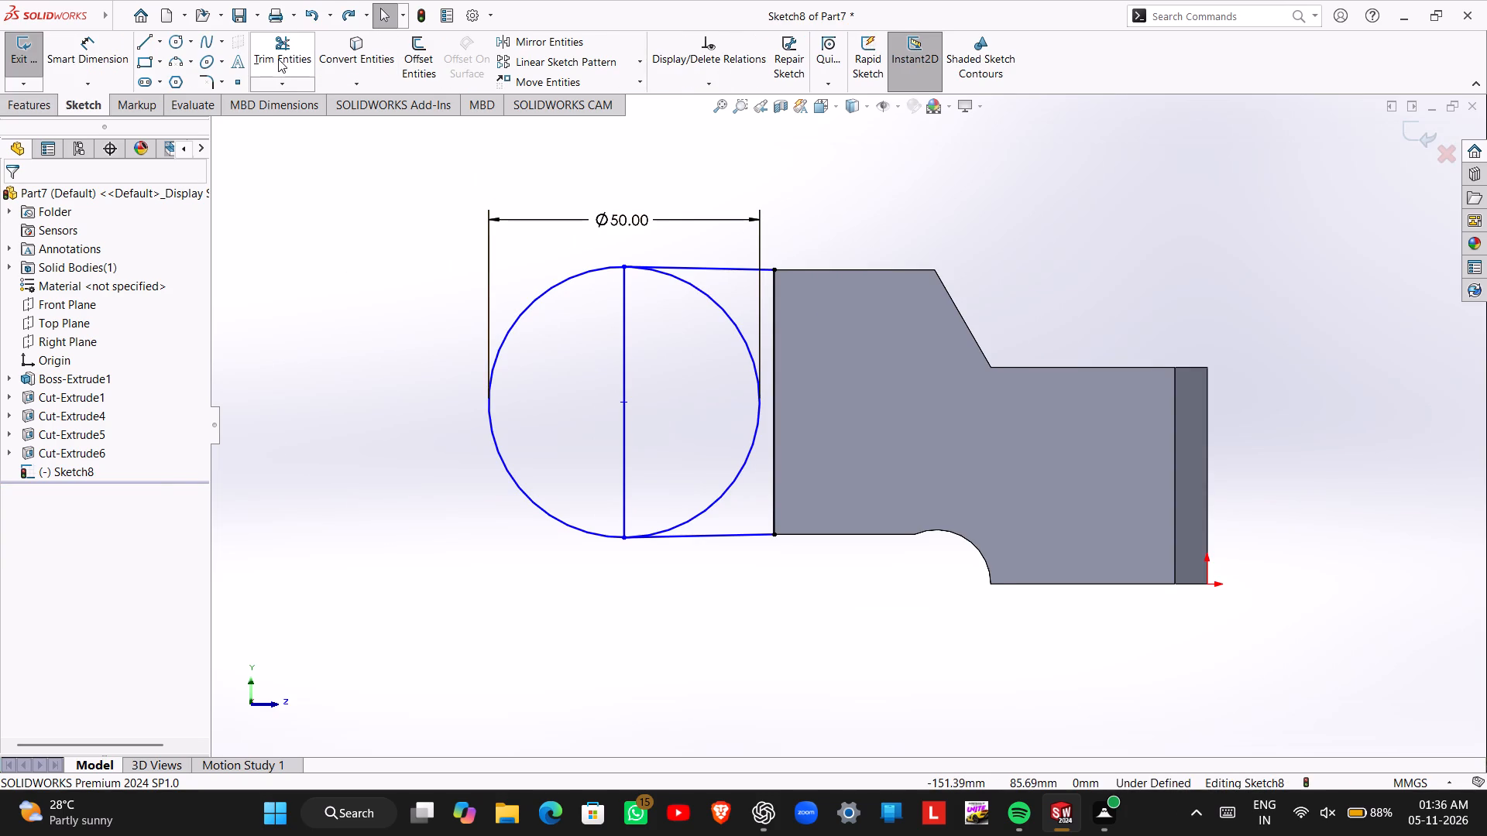
{"action": "left_click_drag", "start_coordinate": [651, 348], "coordinate": [691, 306]}
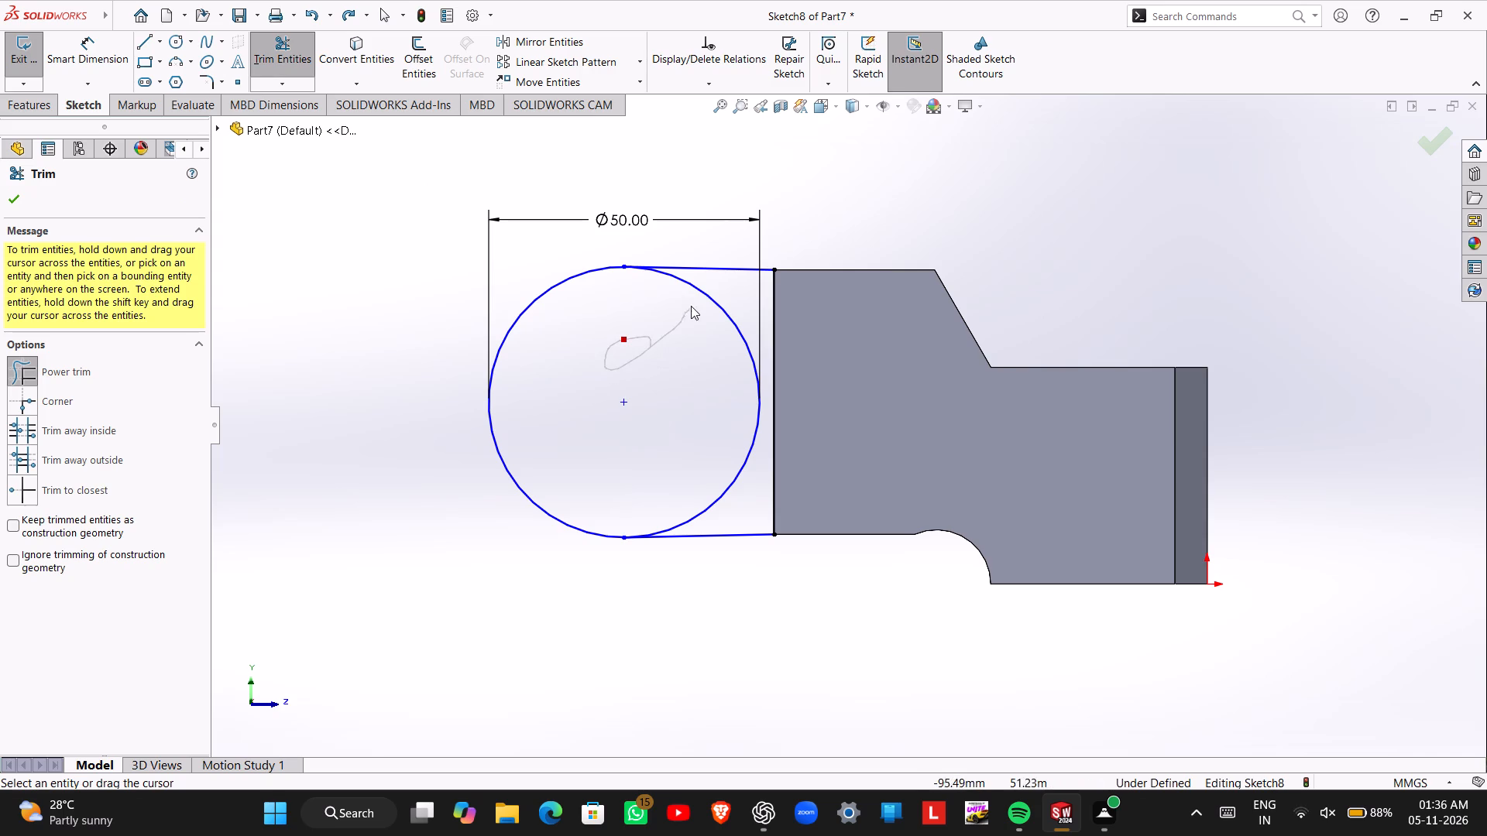
{"action": "left_click_drag", "start_coordinate": [691, 306], "coordinate": [728, 323]}
{"action": "left_click", "coordinate": [727, 323]}
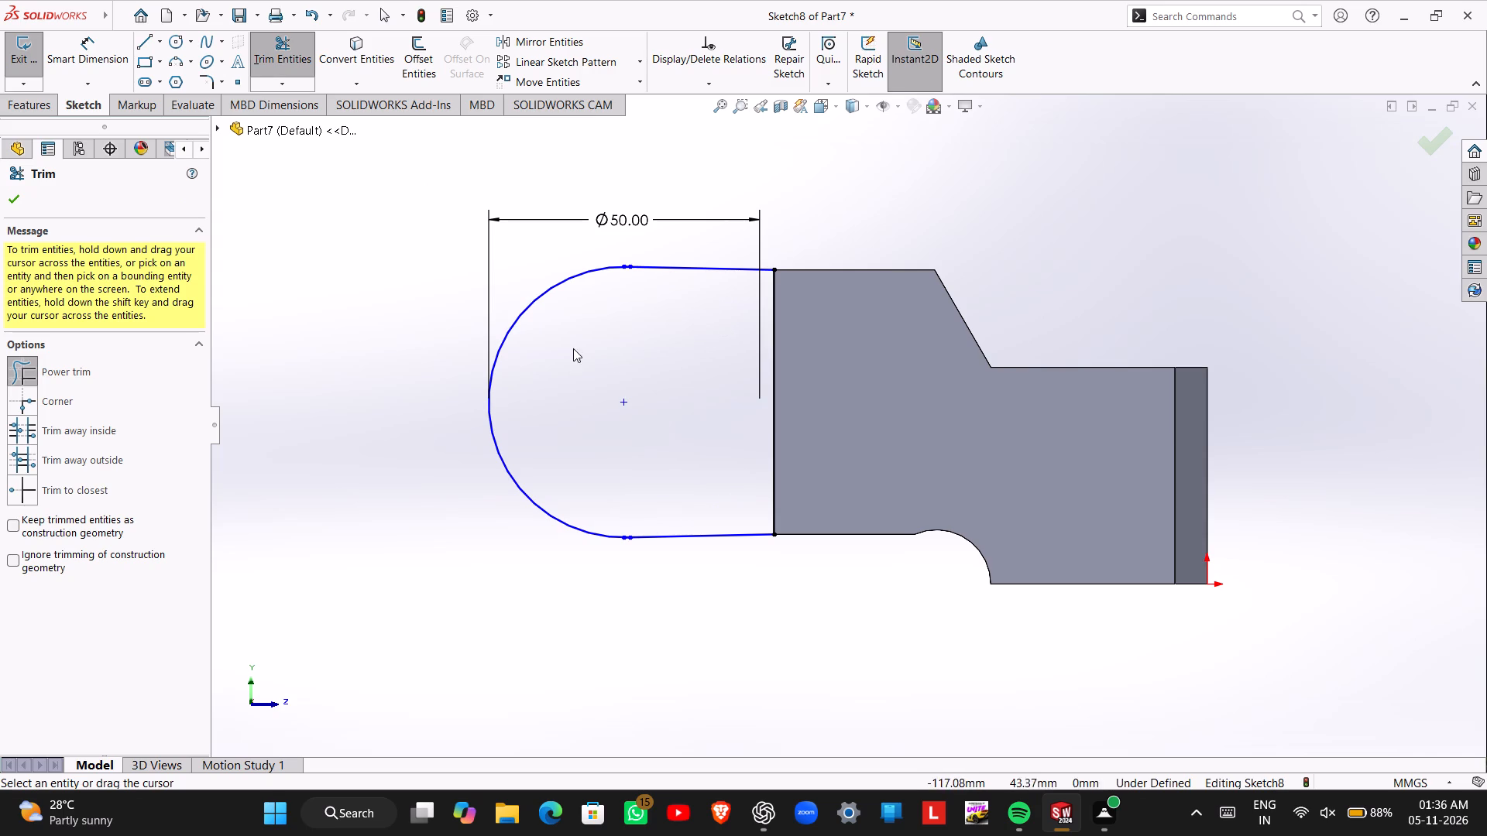
{"action": "left_click", "coordinate": [20, 190]}
Make the arc's upper and lower endpoints coincident with the adjoining line endpoints and exit the end profile sketch.
{"action": "scroll", "coordinate": [520, 399], "scroll_direction": "up", "scroll_amount": 1}
{"action": "scroll", "coordinate": [735, 392], "scroll_direction": "down", "scroll_amount": 4}
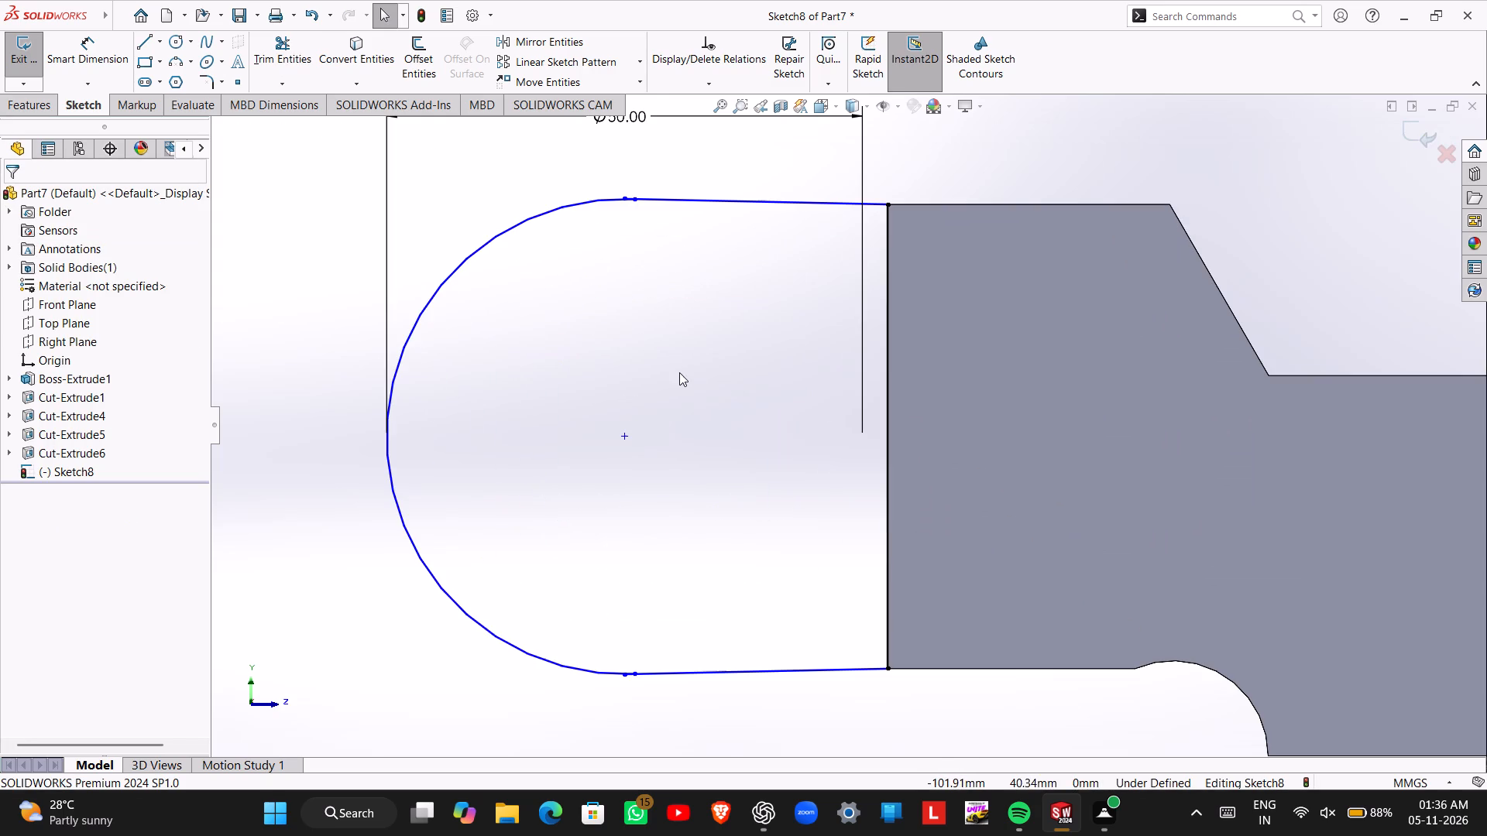
{"action": "right_click_drag", "start_coordinate": [641, 403], "coordinate": [640, 396]}
{"action": "key", "text": "Escape"}
{"action": "left_click", "coordinate": [634, 197]}
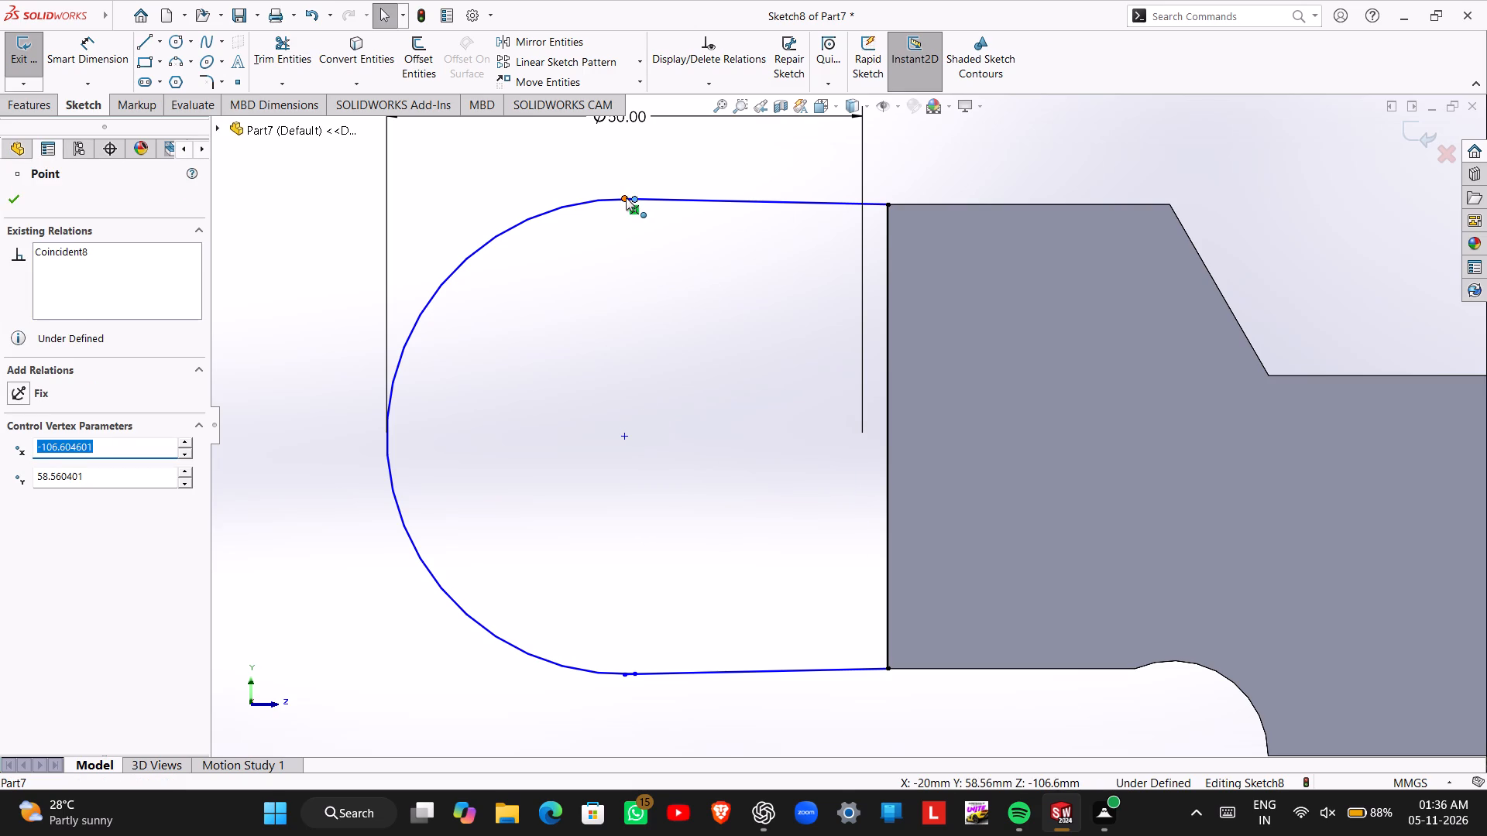
{"action": "left_click", "coordinate": [626, 197], "text": "ctrl"}
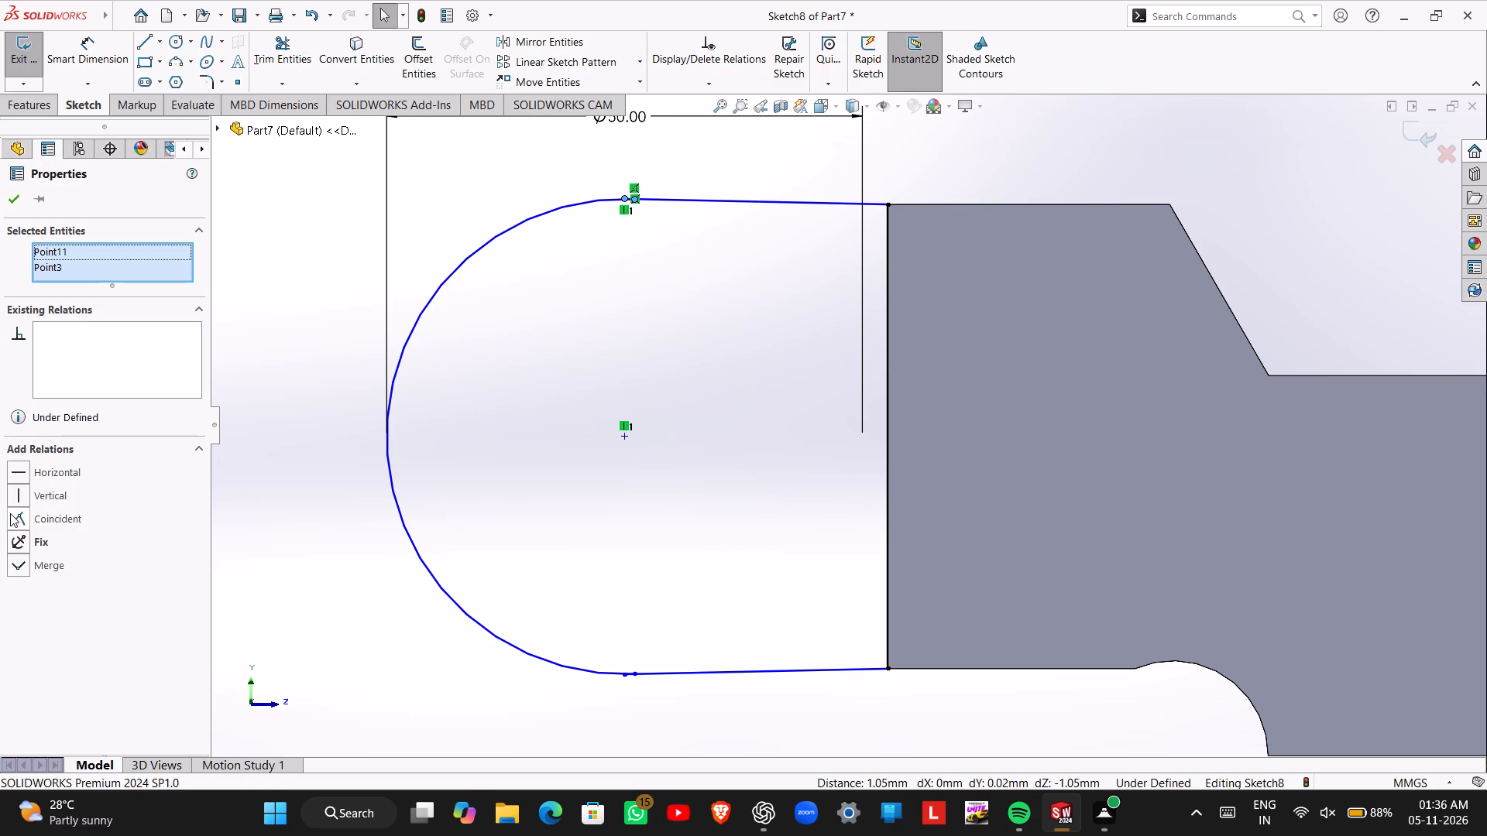
{"action": "left_click", "coordinate": [16, 516]}
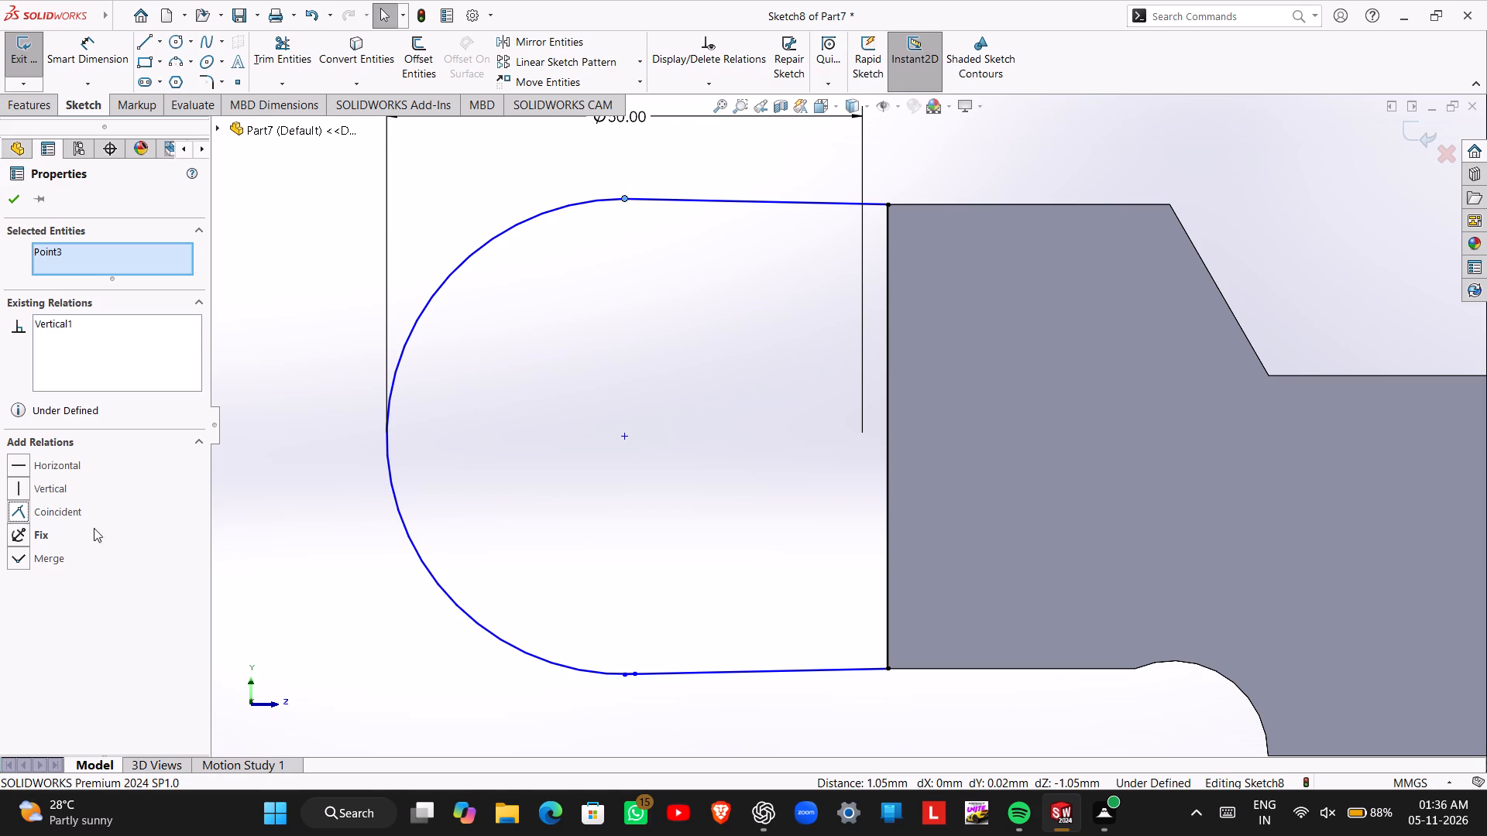
{"action": "left_click", "coordinate": [634, 673]}
{"action": "left_click", "coordinate": [623, 673], "text": "ctrl"}
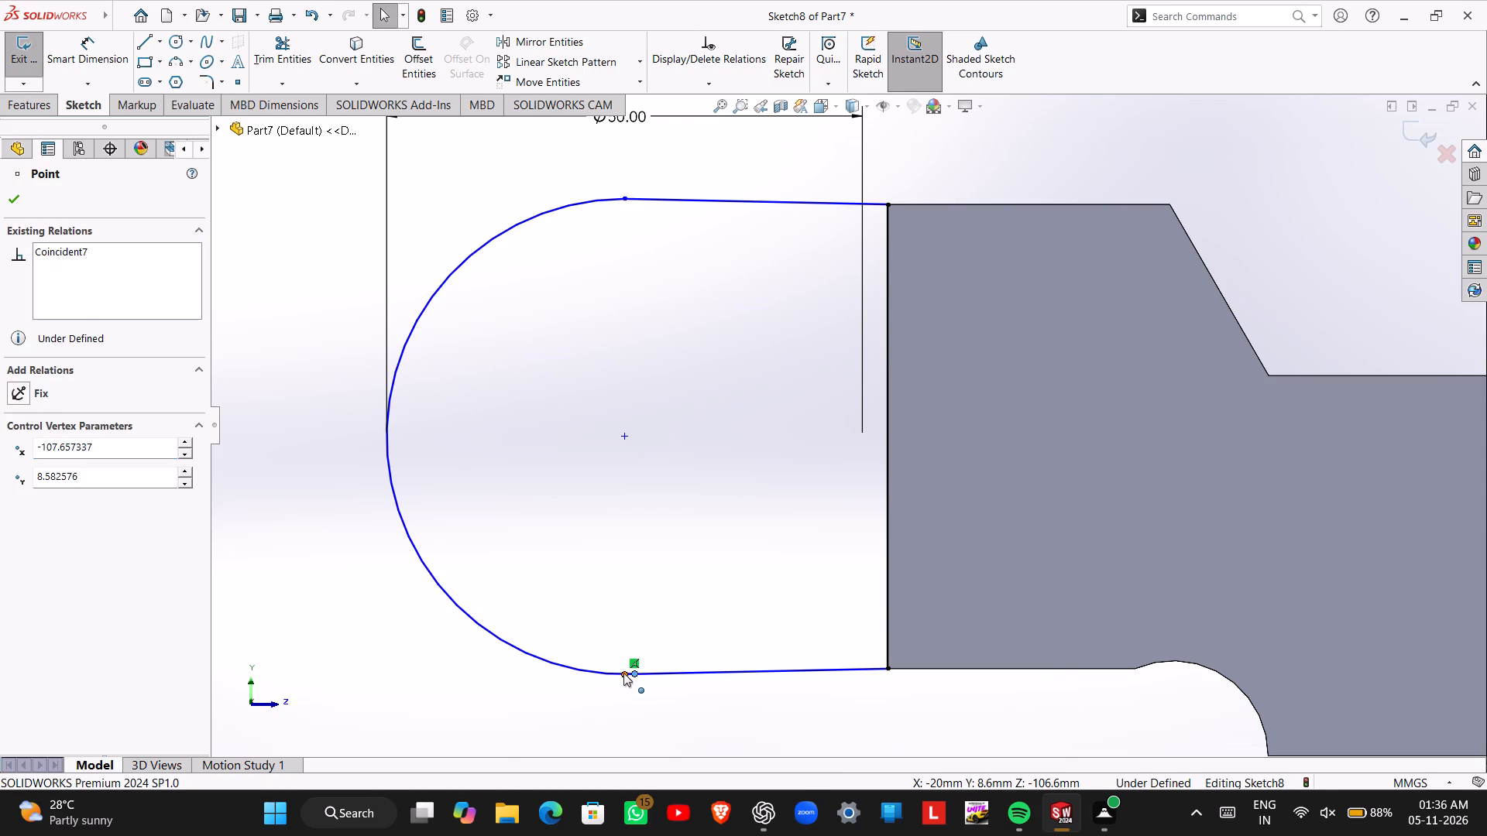
{"action": "left_click", "coordinate": [24, 519]}
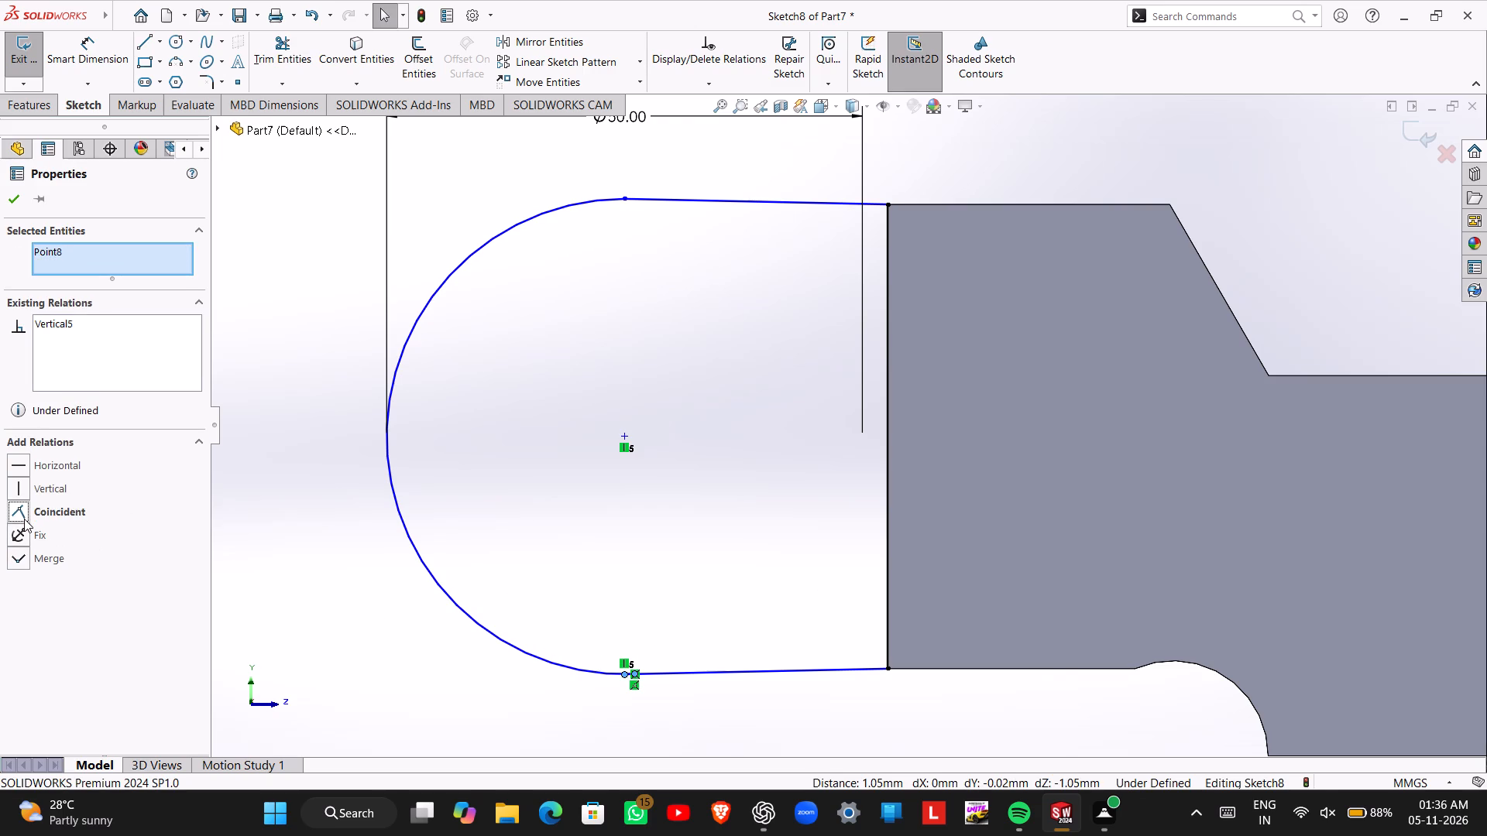
{"action": "left_click", "coordinate": [11, 200]}
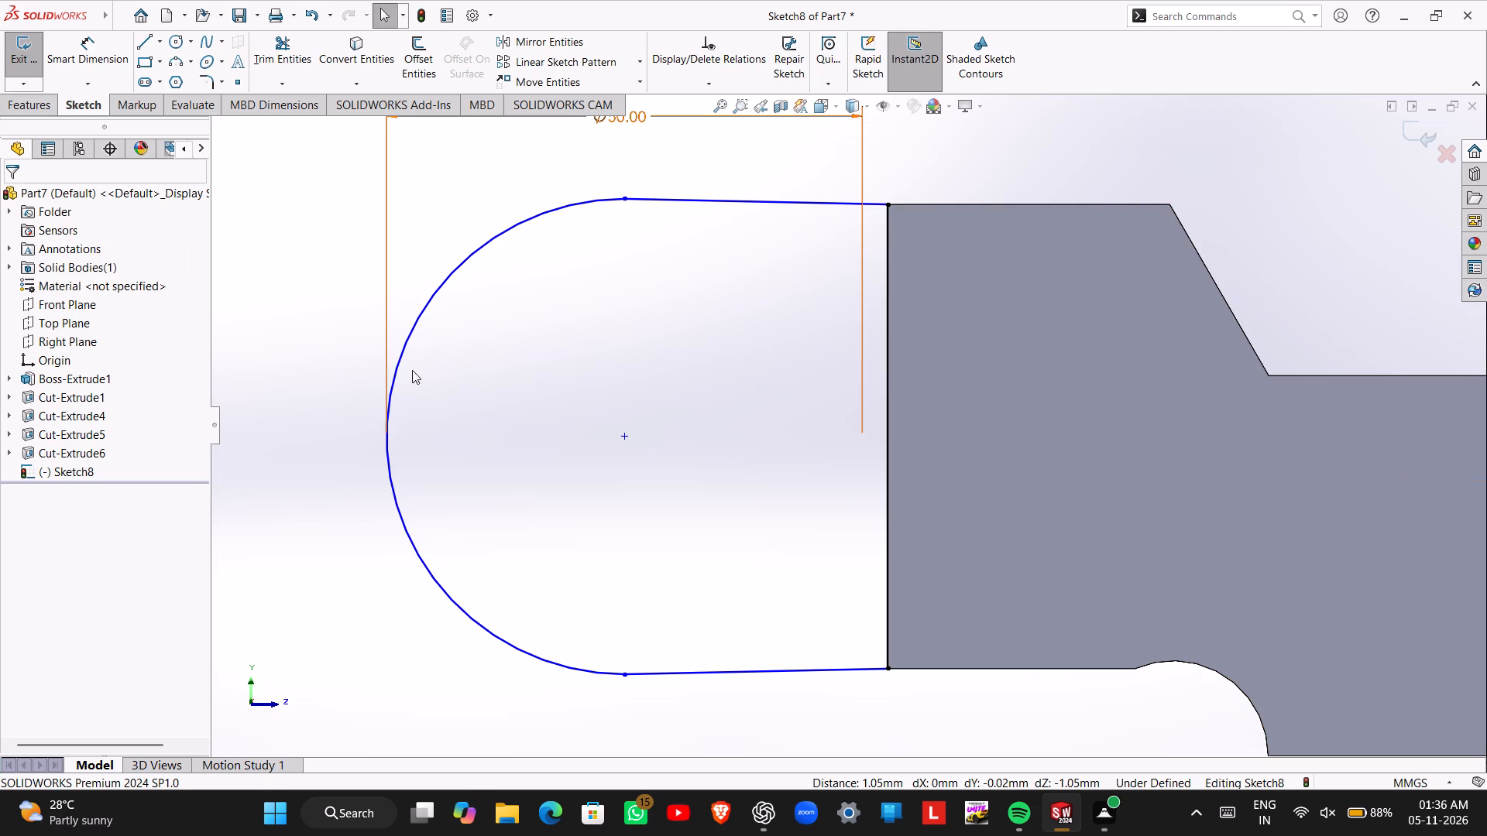
{"action": "left_click", "coordinate": [26, 58]}
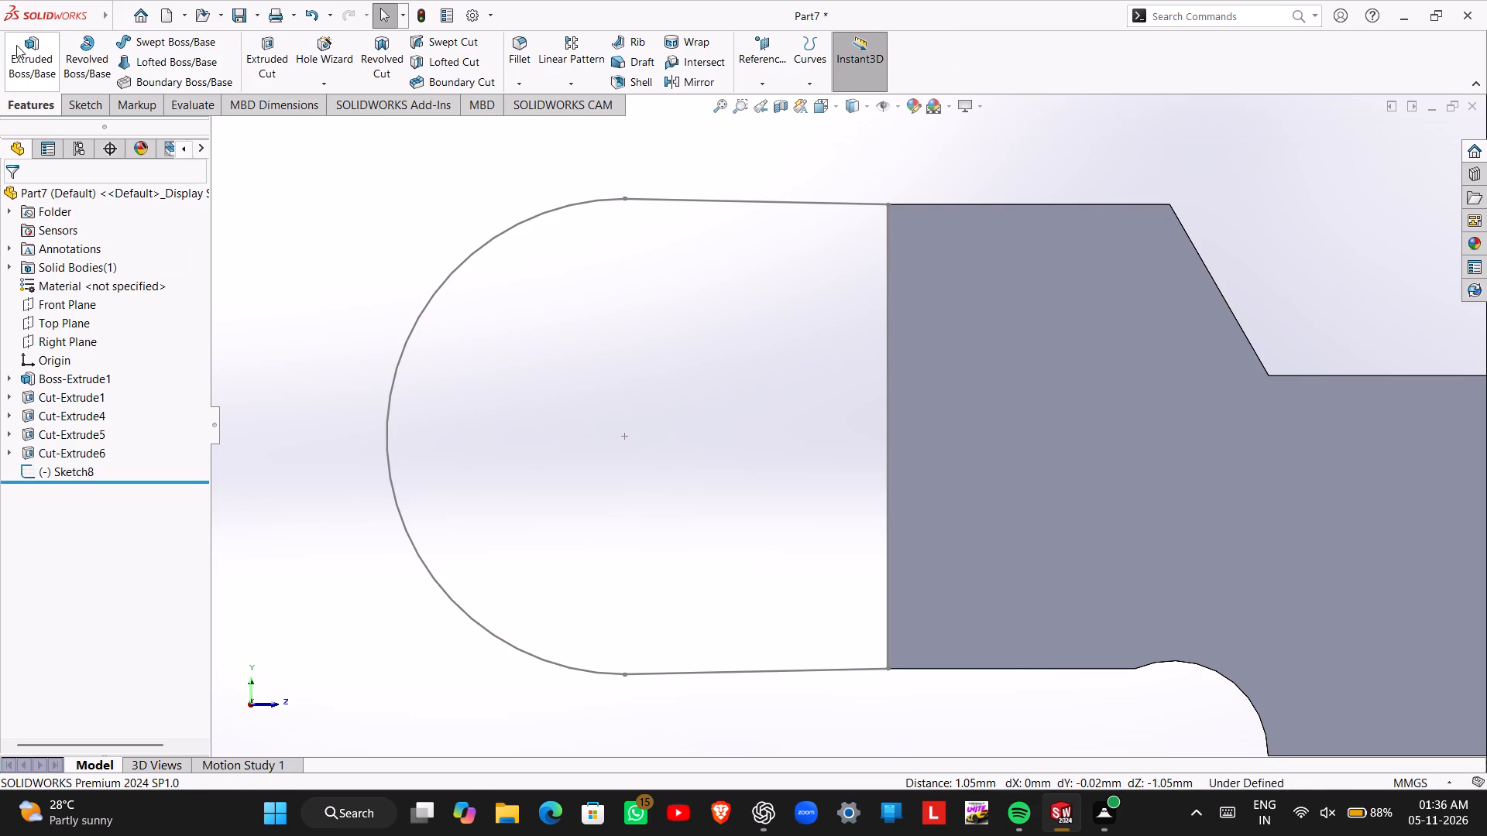
Extrude the rounded end profile as a Blind boss 20 mm deep, with the direction reversed toward the body's width.
{"action": "left_click", "coordinate": [23, 57]}
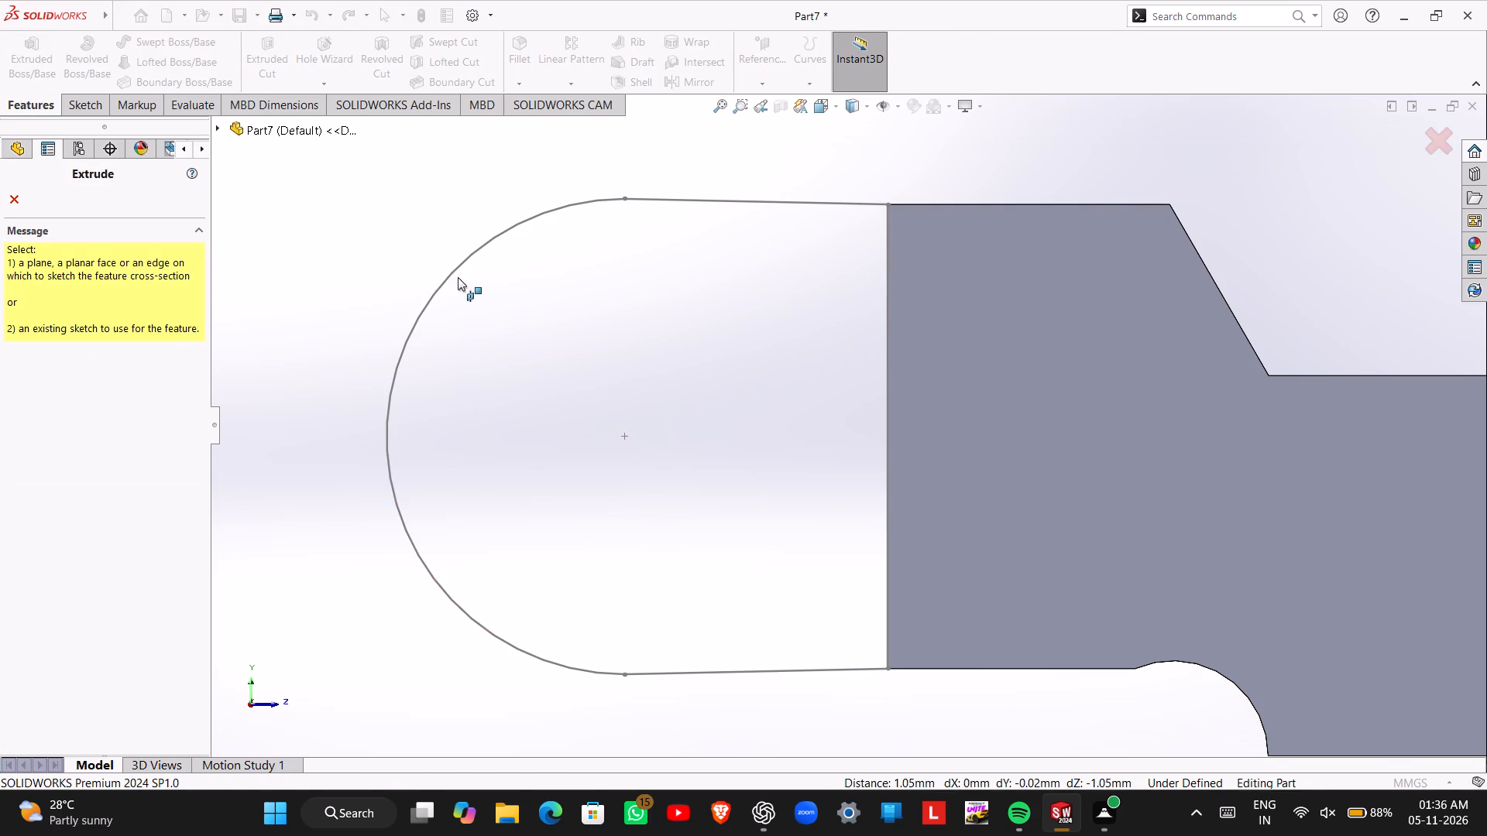
{"action": "left_click", "coordinate": [454, 273]}
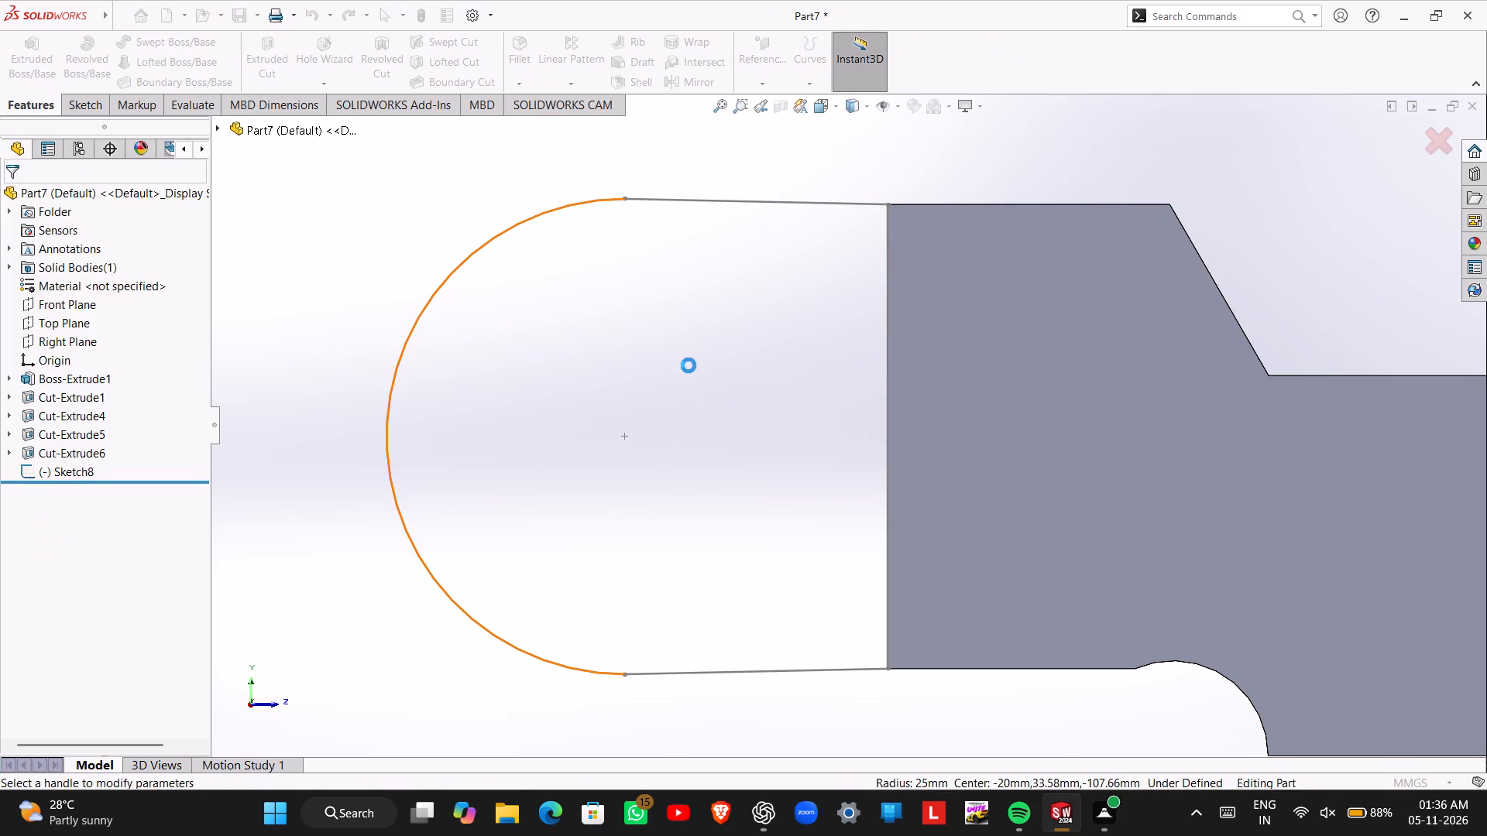
{"action": "scroll", "coordinate": [712, 303], "scroll_direction": "up", "scroll_amount": 1}
{"action": "middle_click_drag", "start_coordinate": [902, 198], "coordinate": [843, 377]}
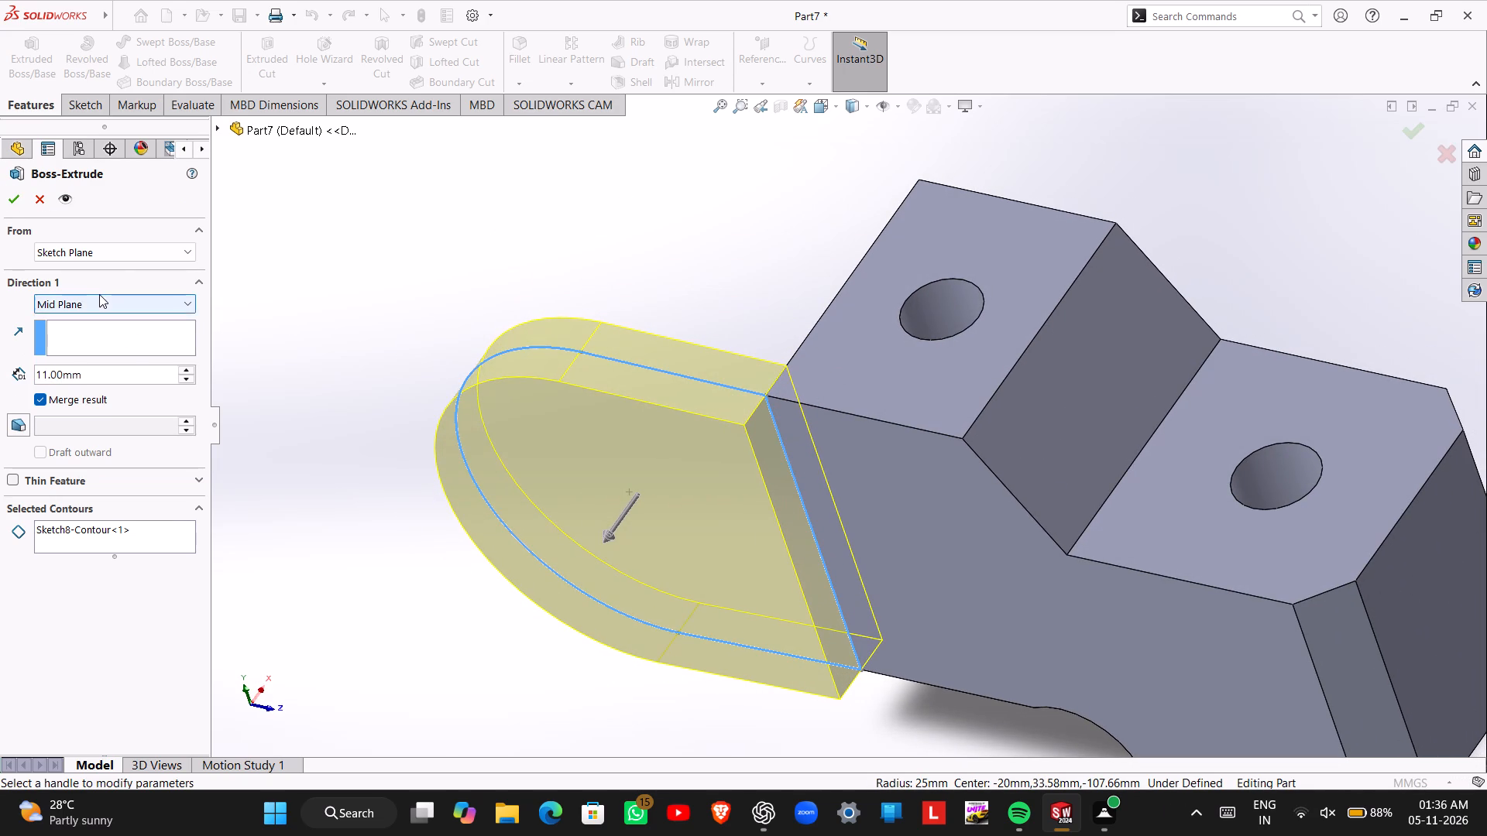
{"action": "left_click", "coordinate": [99, 294]}
{"action": "left_click", "coordinate": [102, 317]}
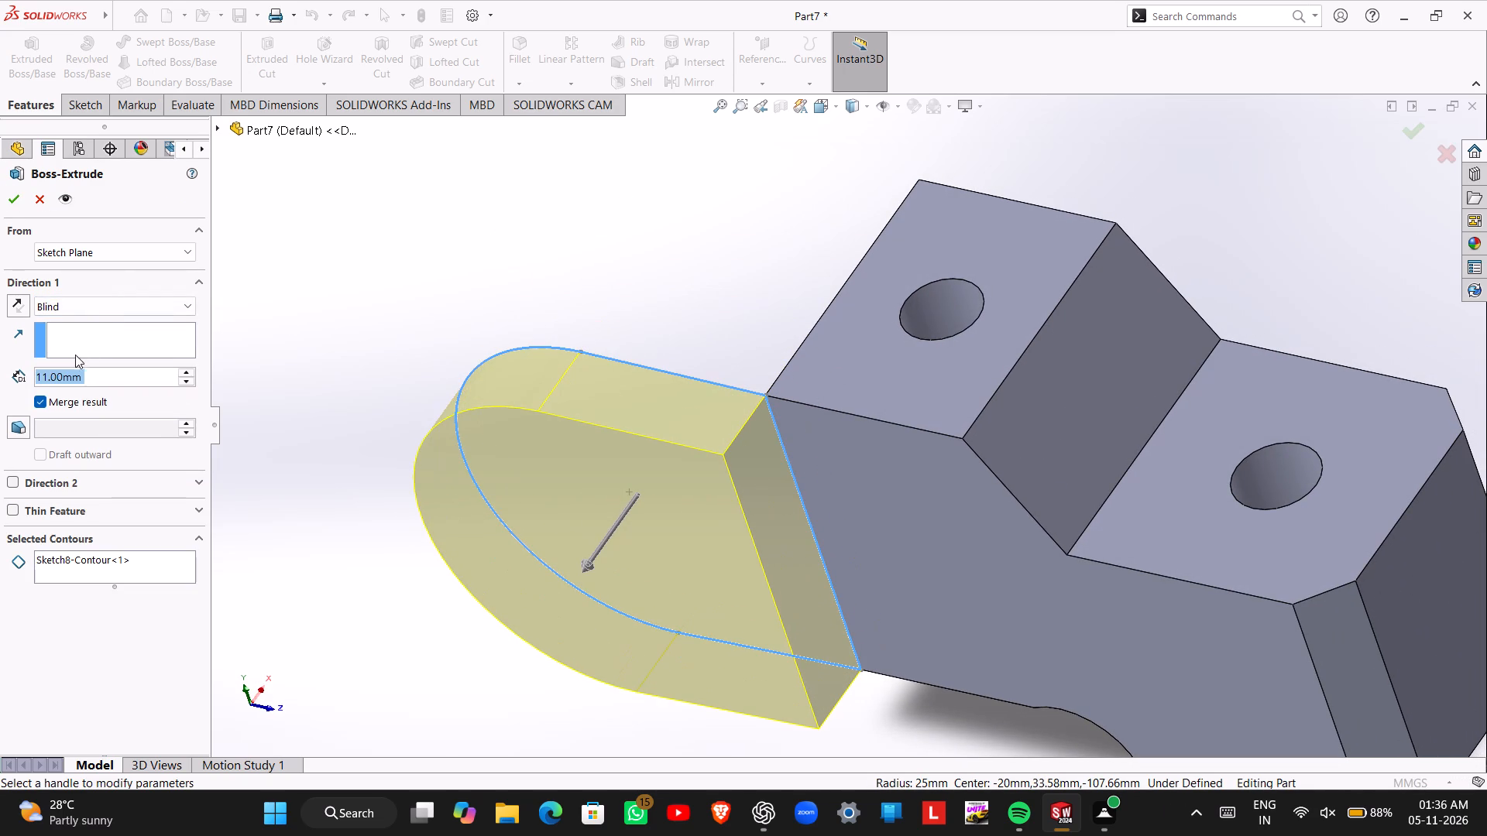
{"action": "left_click", "coordinate": [19, 304]}
{"action": "double_click", "coordinate": [101, 377]}
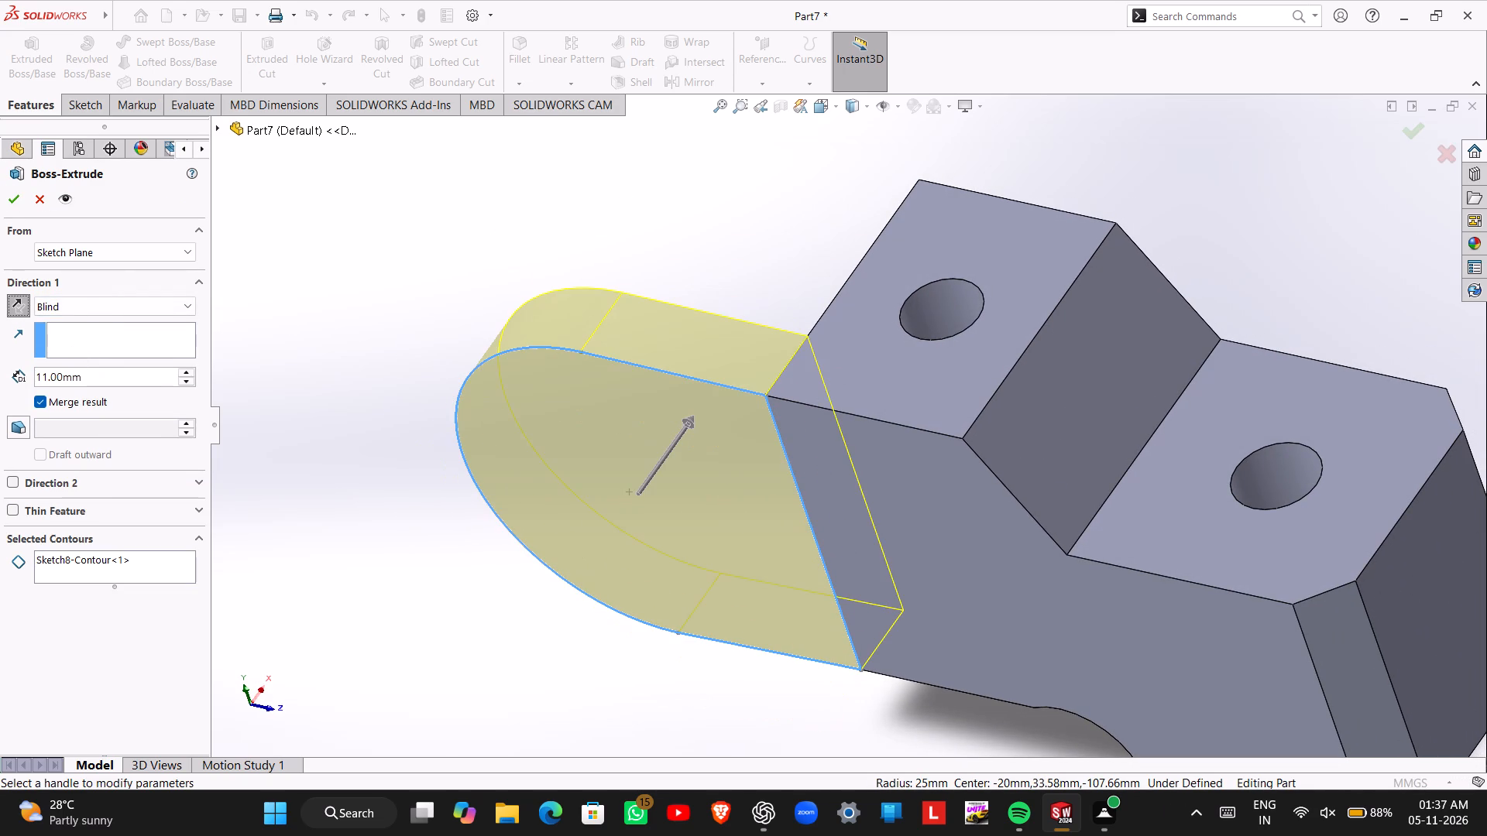
{"action": "type", "text": "20"}
{"action": "key", "text": "Return"}
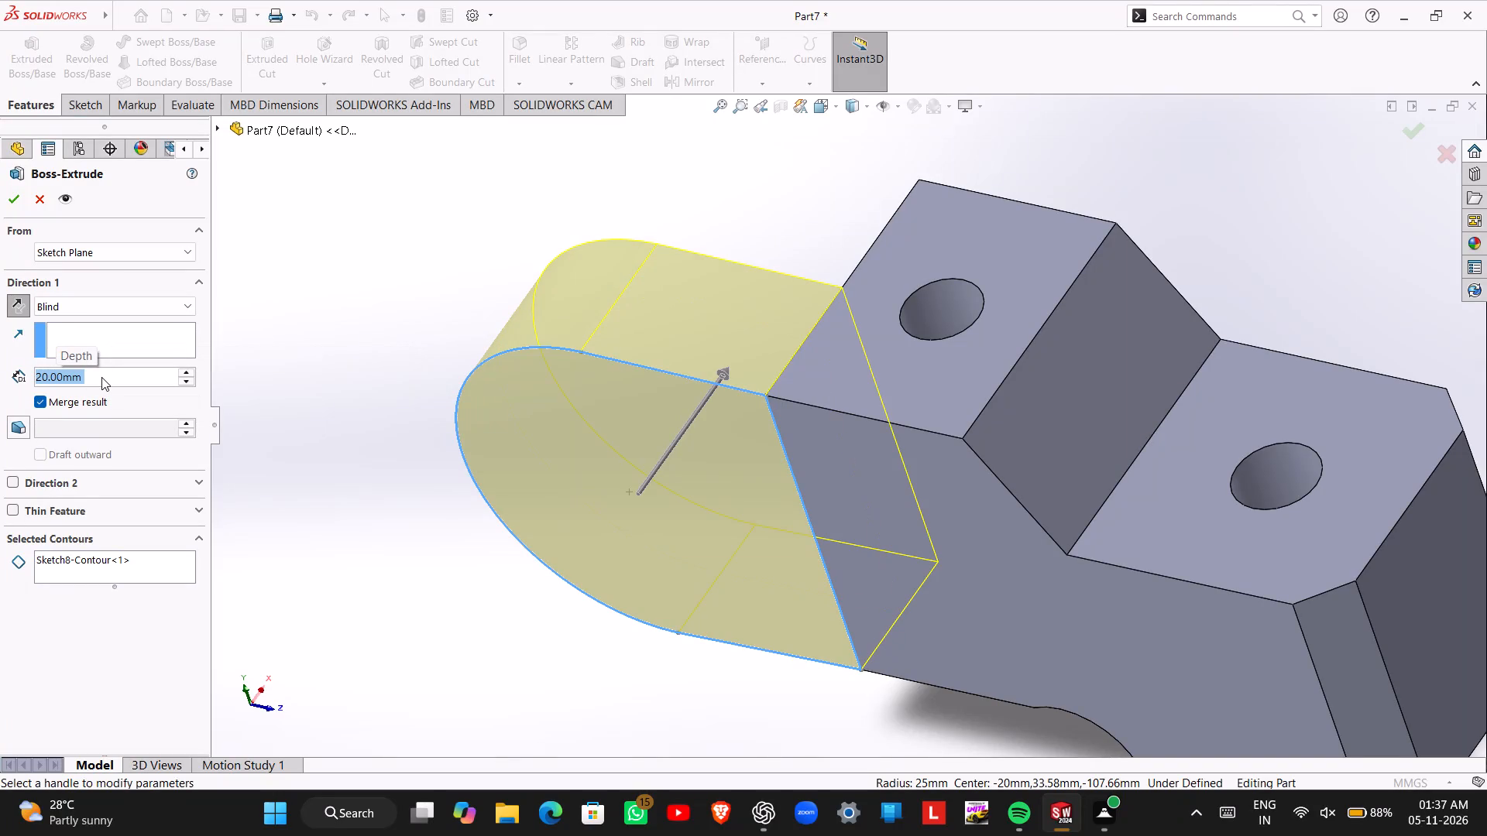
{"action": "key", "text": "Return"}
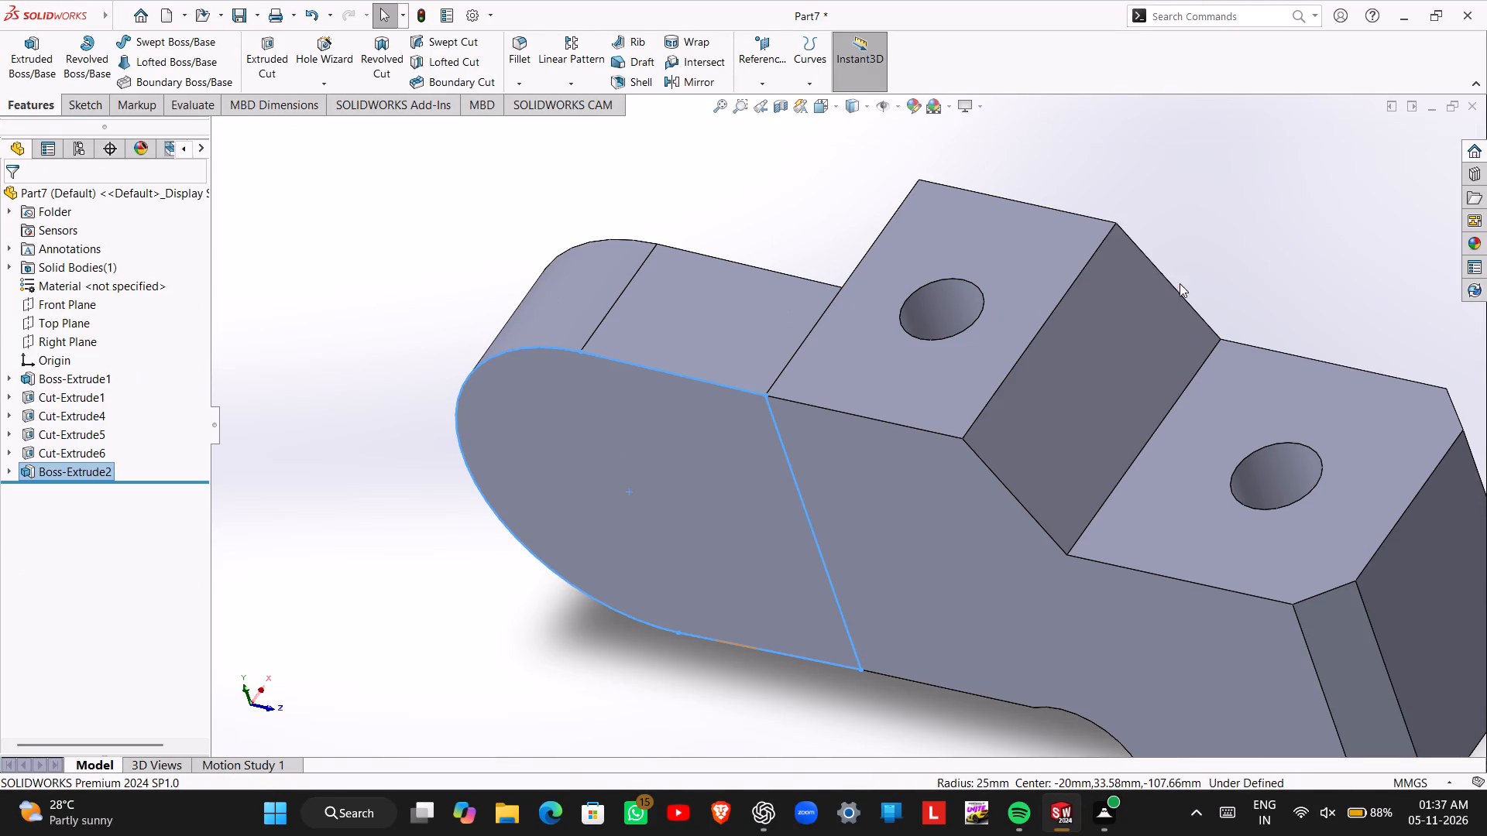
Start a sketch on the rounded end's inset flat face and draw a circle about 20 mm in diameter at the arc's centre.
{"action": "middle_click_drag", "start_coordinate": [1183, 276], "coordinate": [1156, 417]}
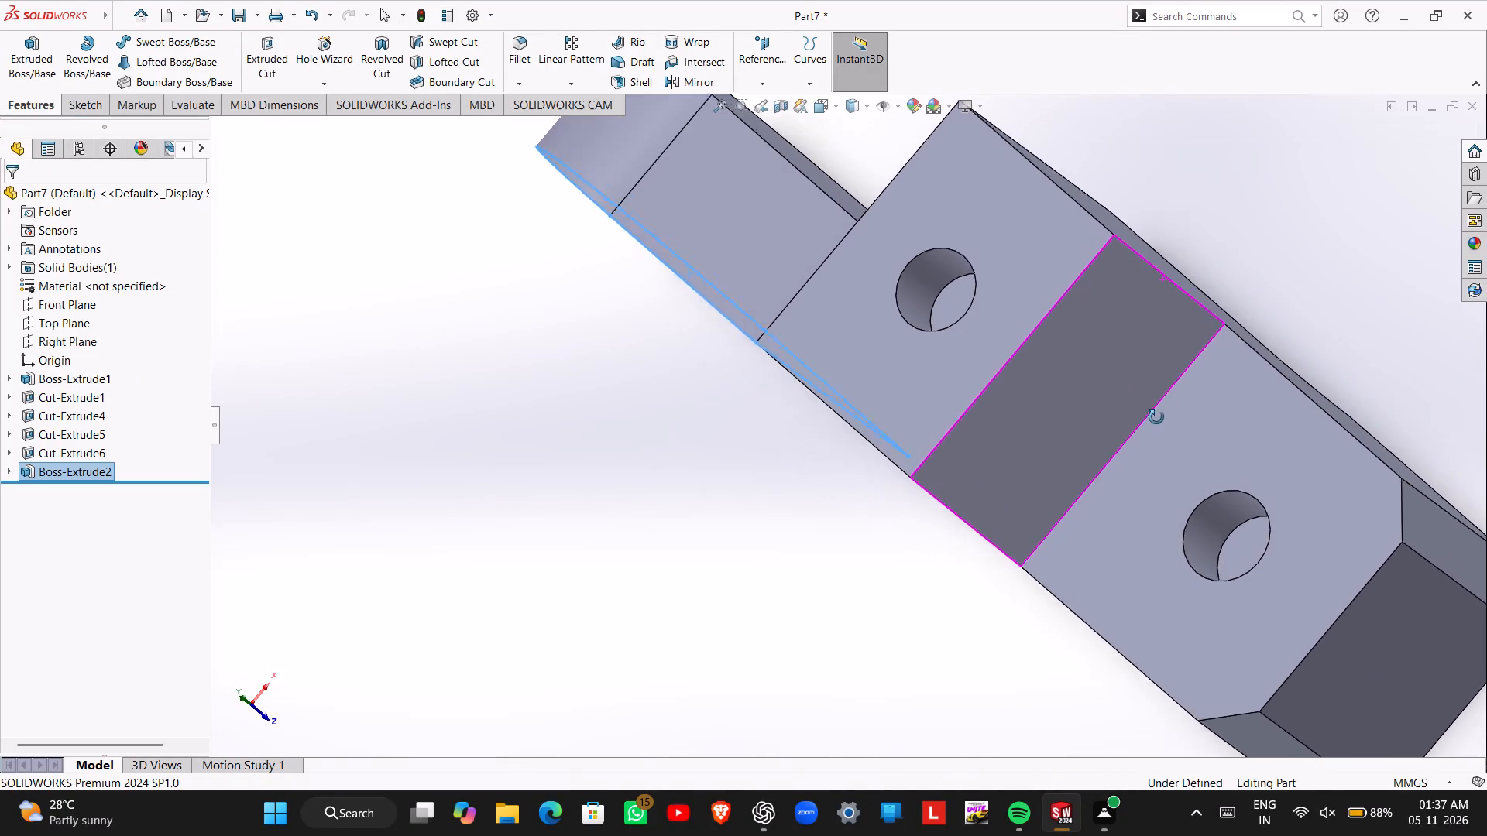
{"action": "middle_click_drag", "start_coordinate": [1156, 417], "coordinate": [1154, 444]}
{"action": "middle_click_drag", "start_coordinate": [1094, 166], "coordinate": [1104, 340]}
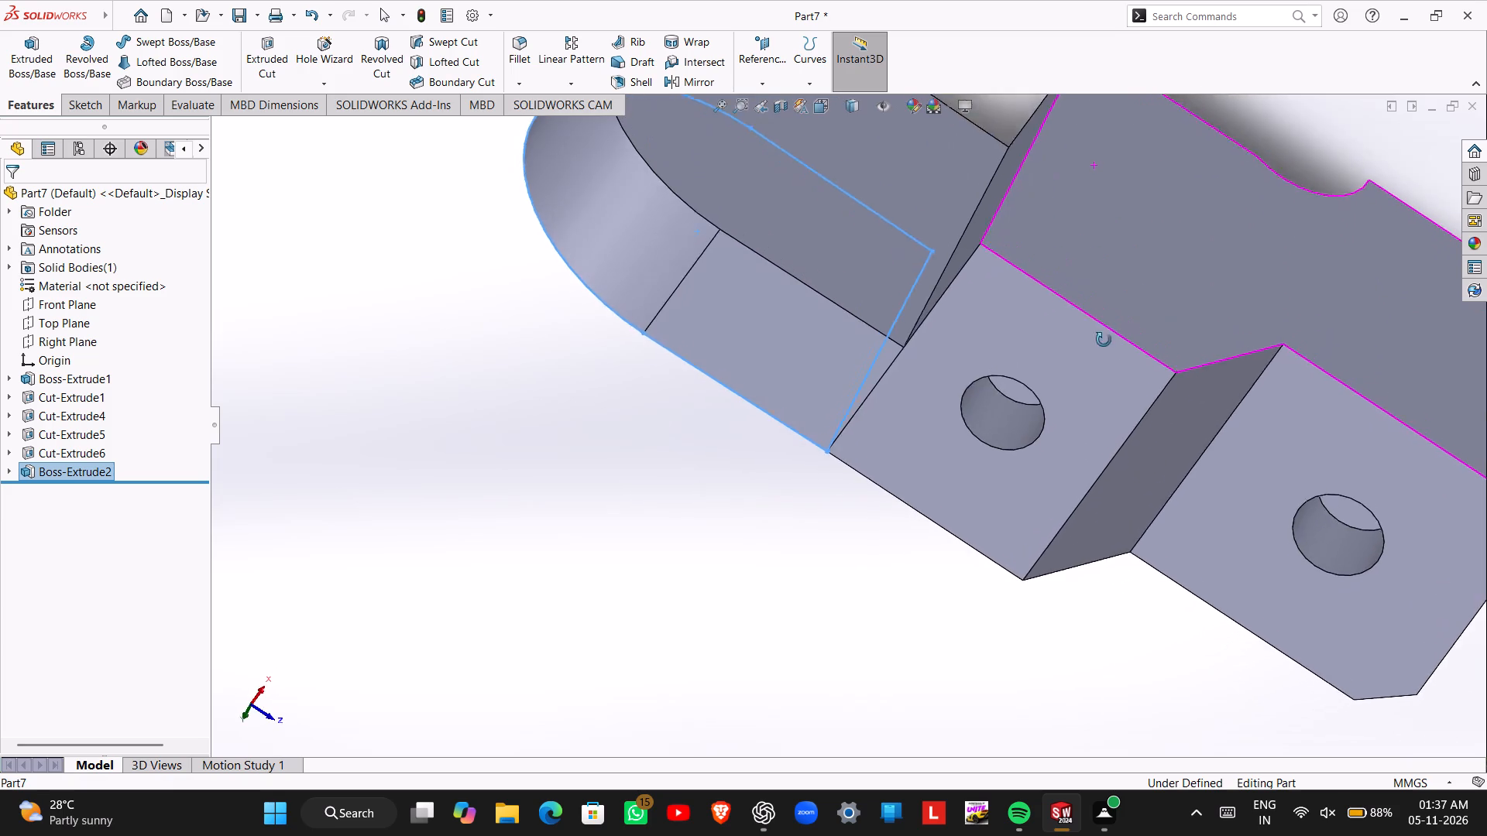
{"action": "middle_click_drag", "start_coordinate": [1104, 340], "coordinate": [1145, 384]}
{"action": "left_click", "coordinate": [798, 176]}
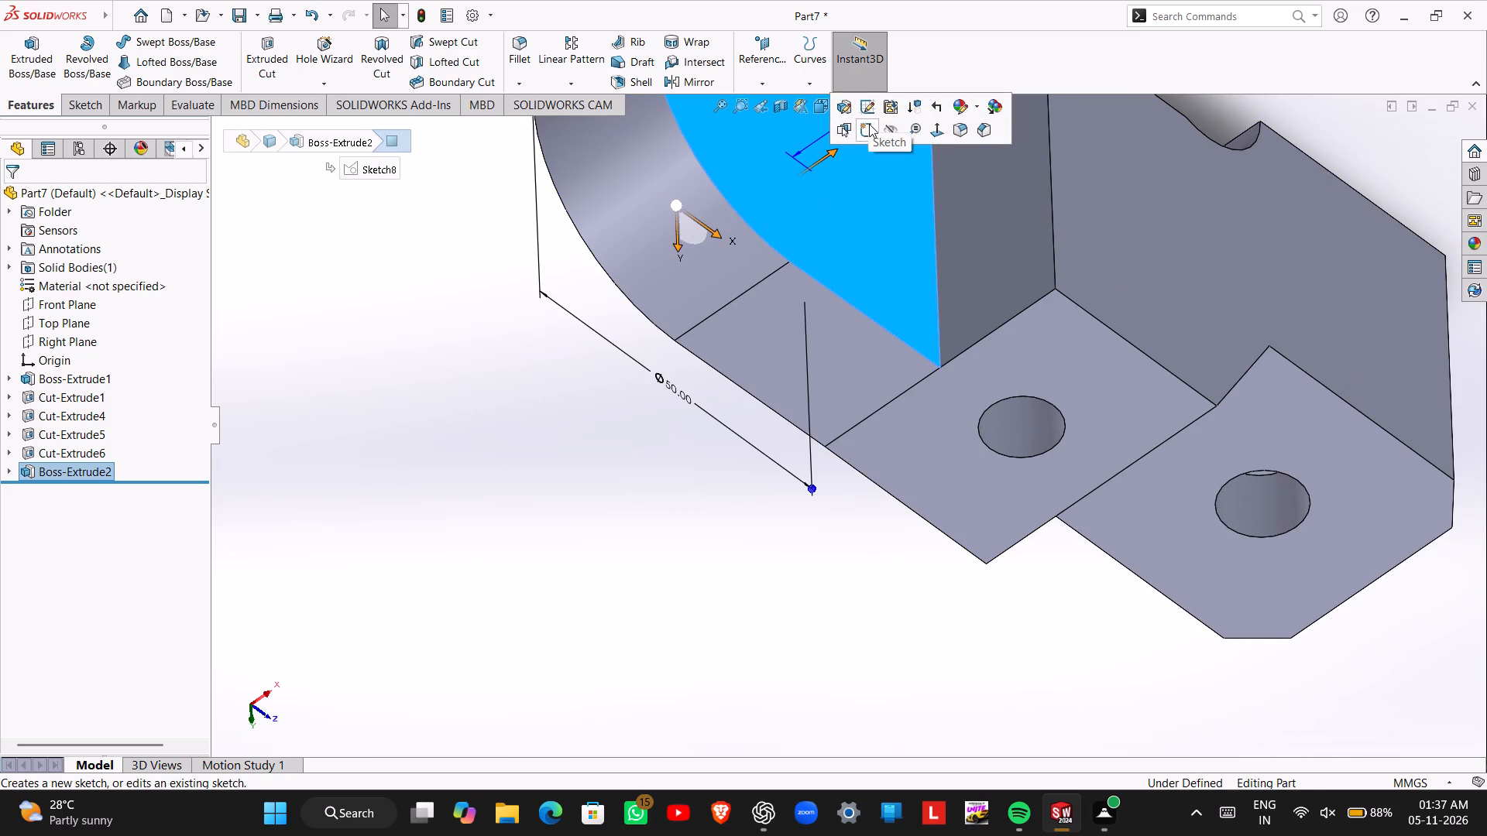
{"action": "left_click", "coordinate": [869, 124]}
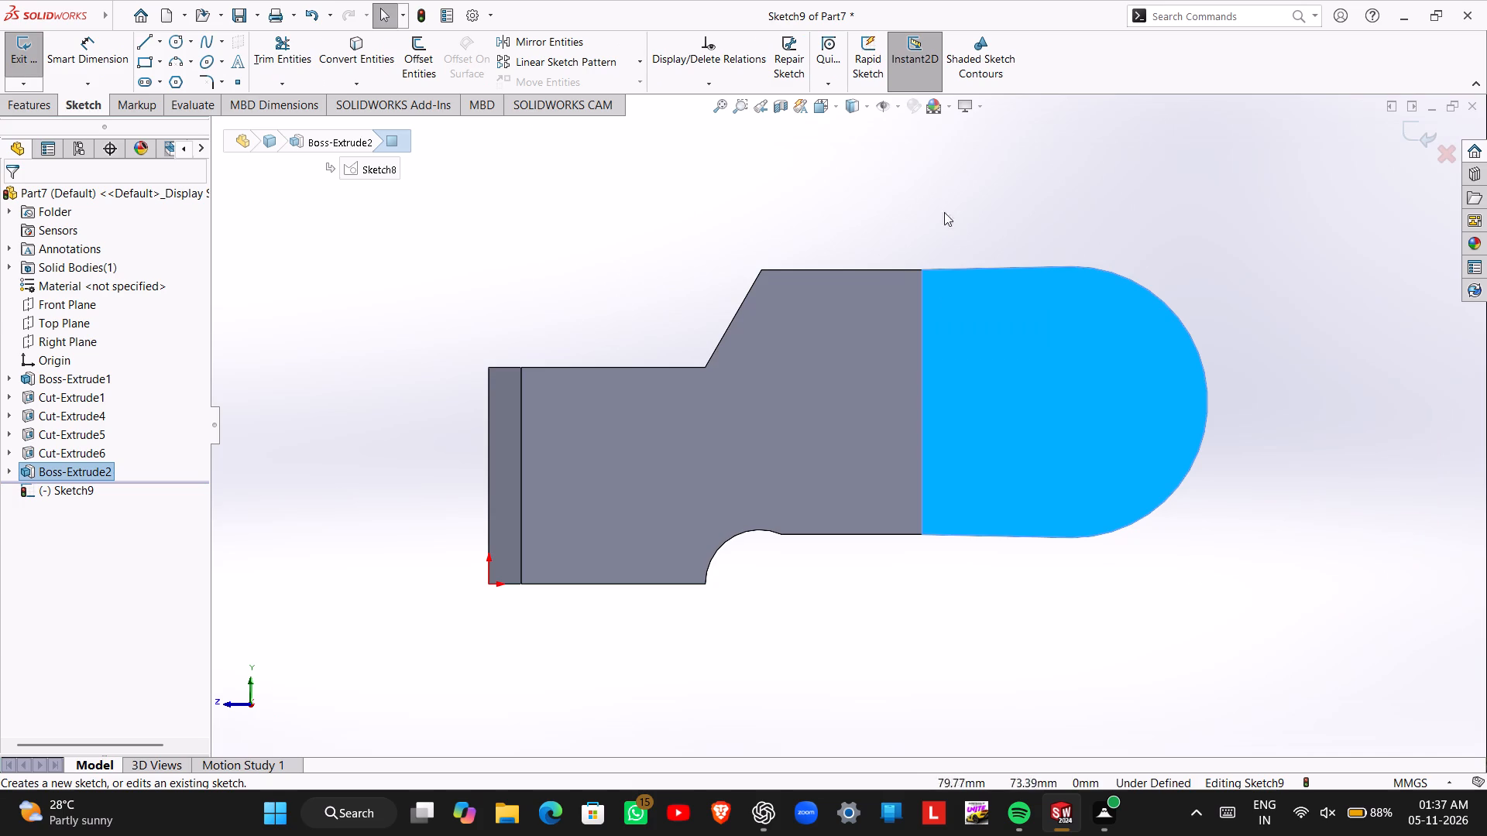
{"action": "left_click", "coordinate": [177, 39]}
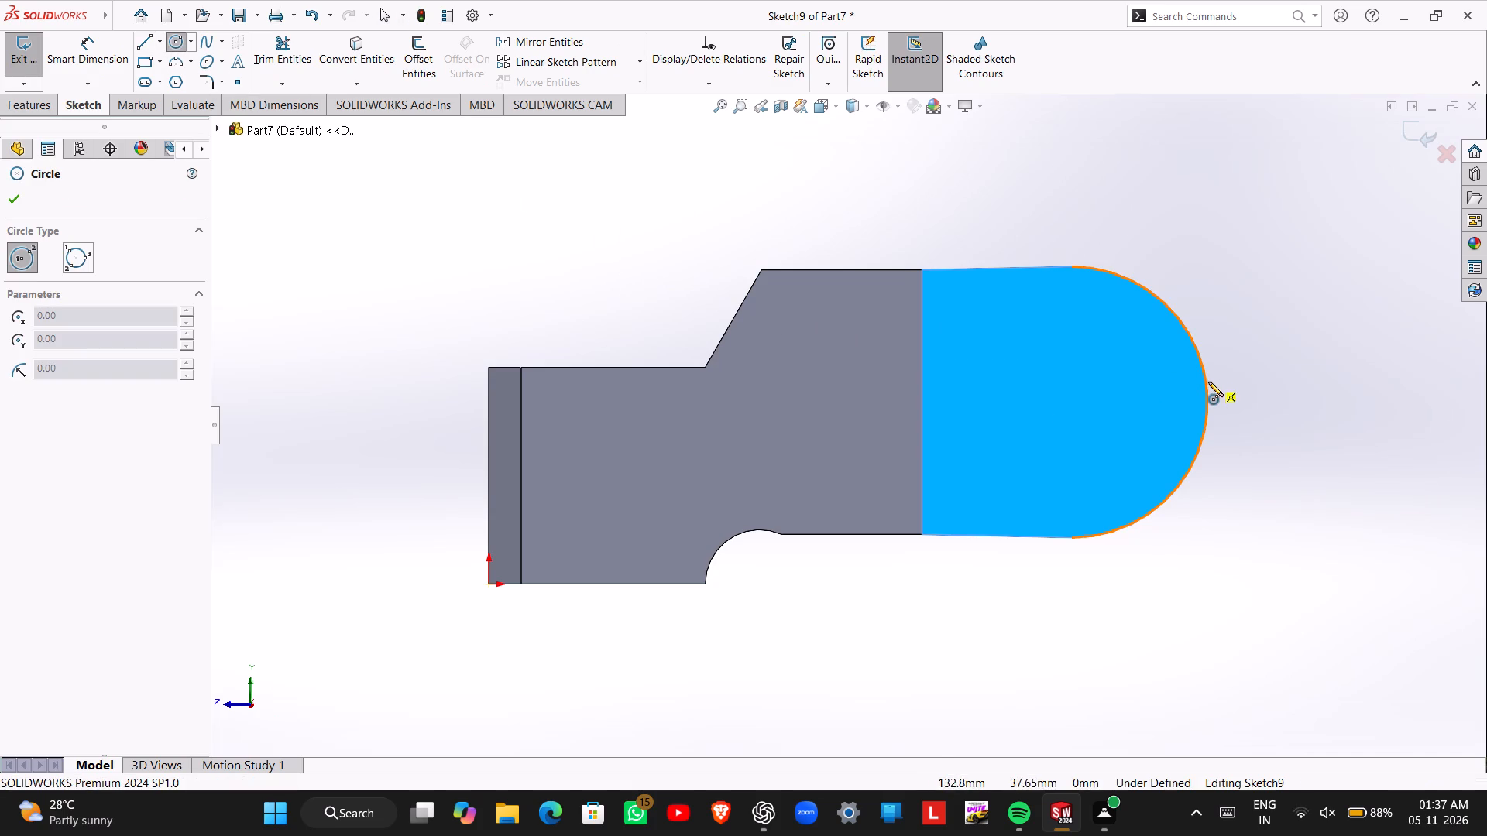
{"action": "left_click", "coordinate": [1072, 401]}
{"action": "left_click", "coordinate": [1073, 349]}
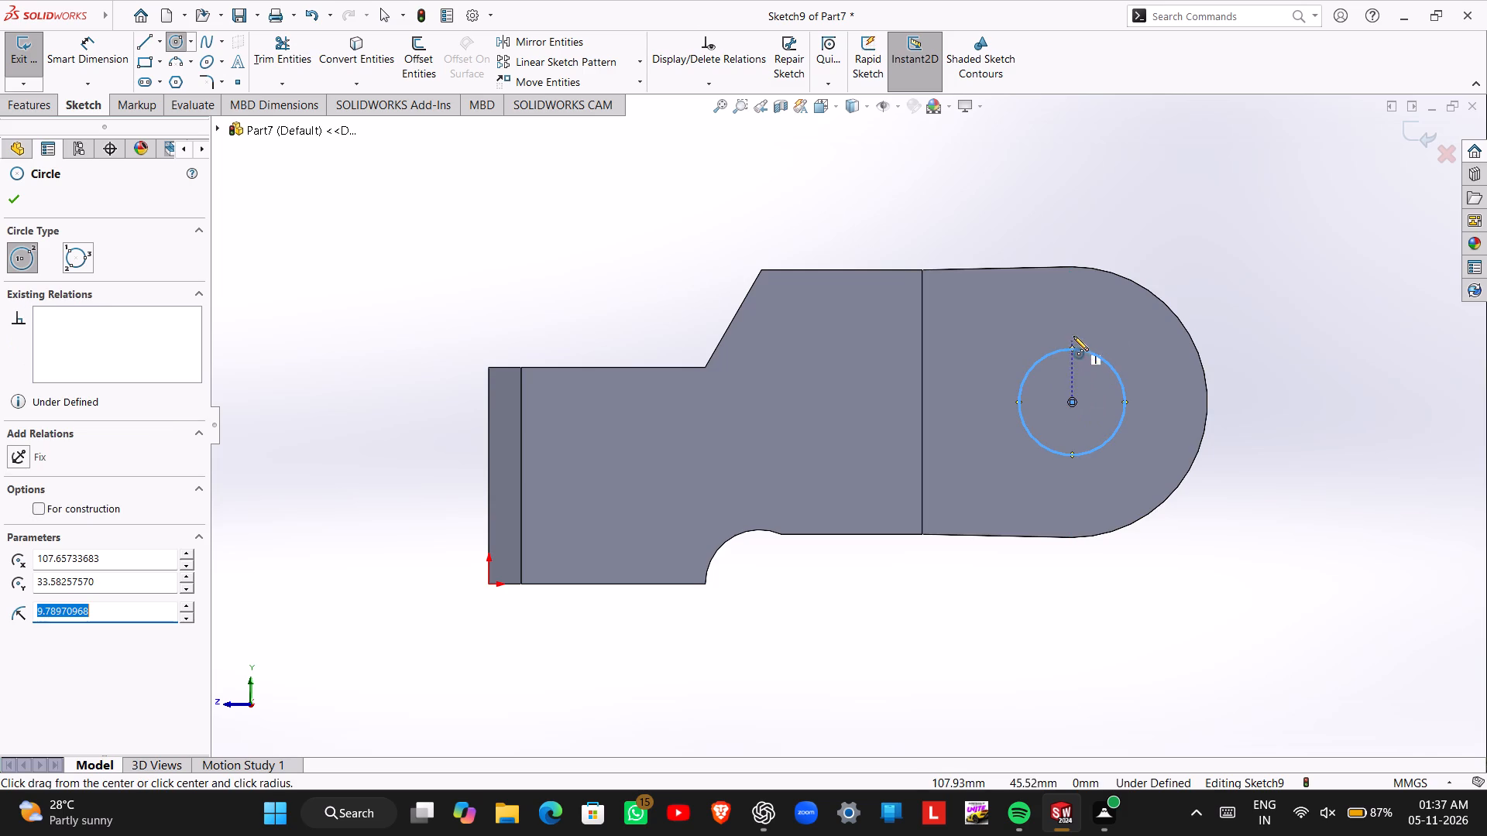
{"action": "key", "text": "Escape"}
Dimension the circle on the rounded end to a 12 mm diameter and exit the sketch.
{"action": "right_click_drag", "start_coordinate": [1074, 238], "coordinate": [1079, 111]}
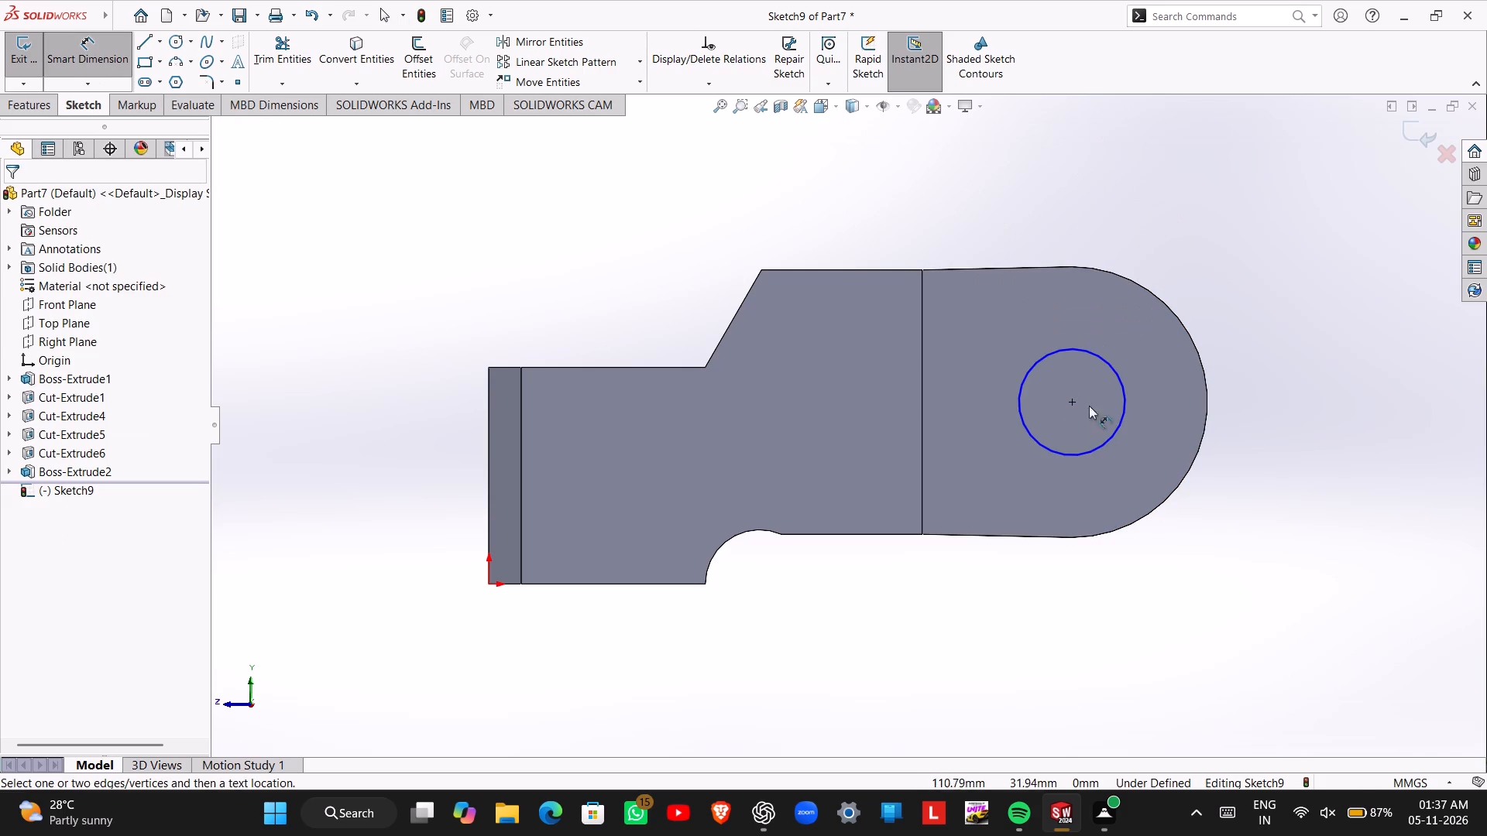
{"action": "left_click", "coordinate": [1092, 354]}
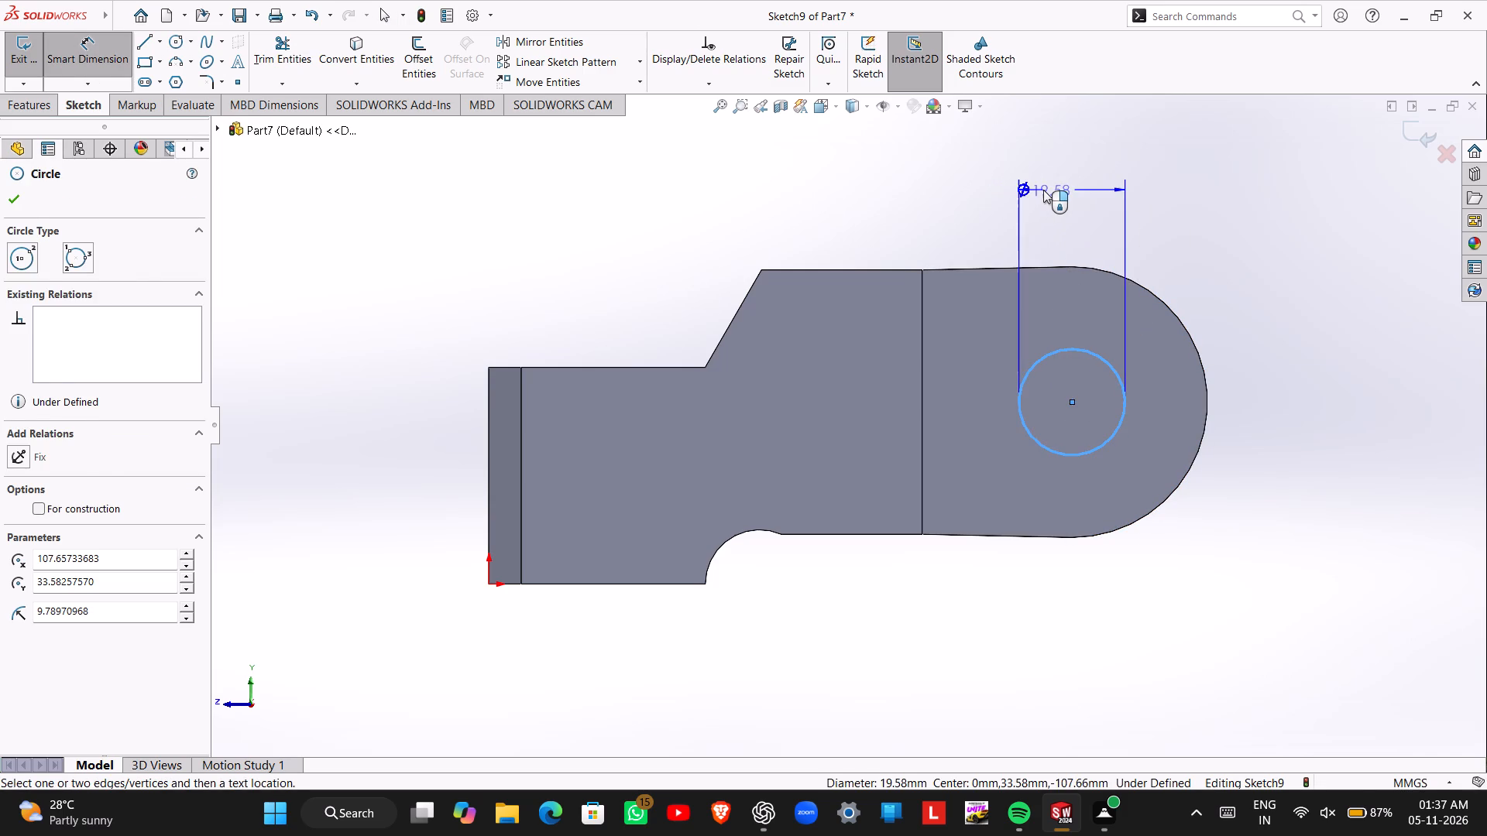
{"action": "left_click", "coordinate": [1043, 190]}
{"action": "type", "text": "12"}
{"action": "key", "text": "Return"}
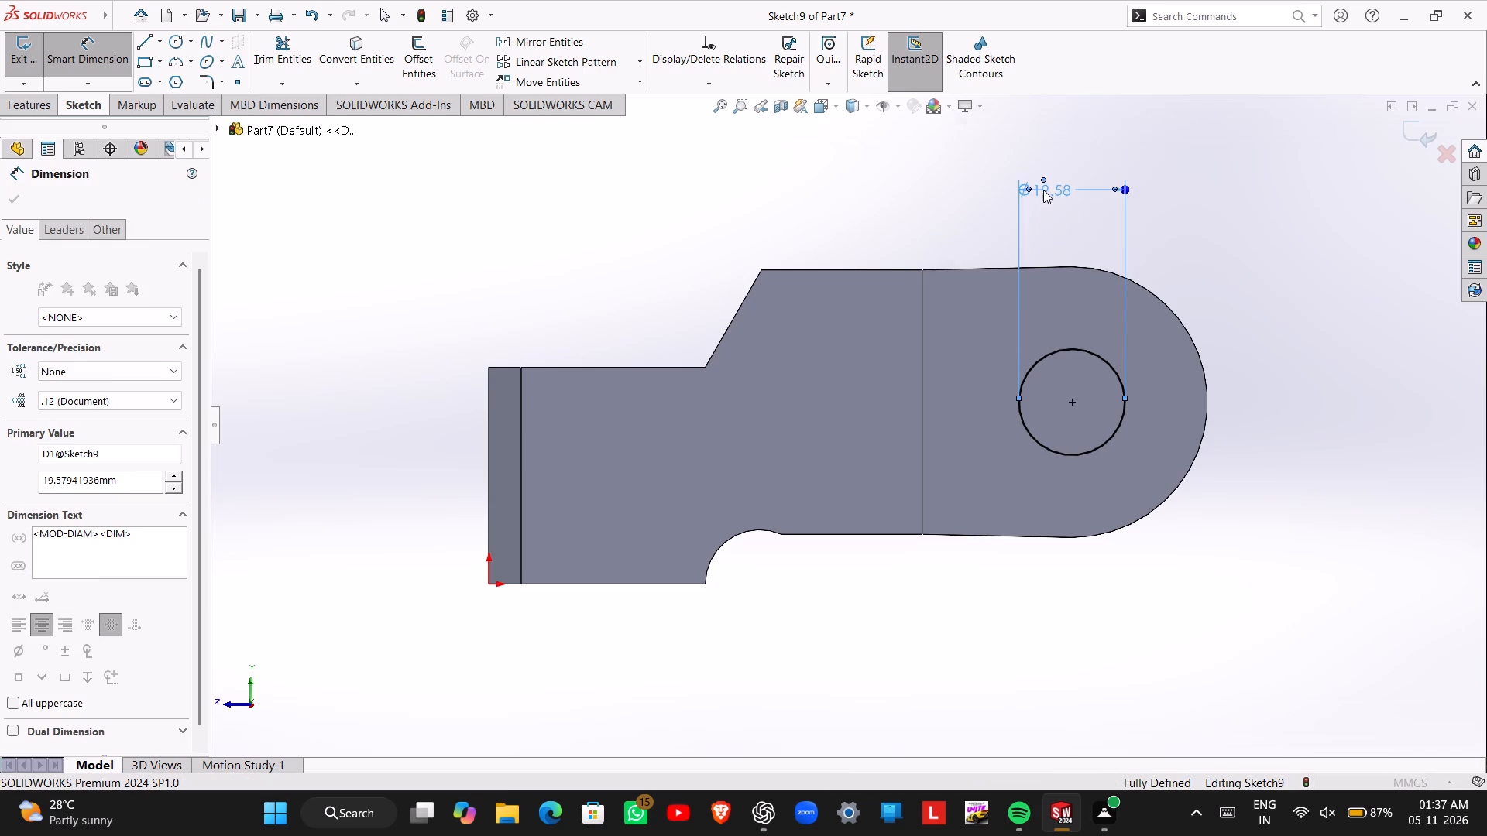
{"action": "left_click", "coordinate": [30, 56]}
Cut-extrude the 12 mm circle Through All to make a hole in the rounded end.
{"action": "left_click", "coordinate": [262, 55]}
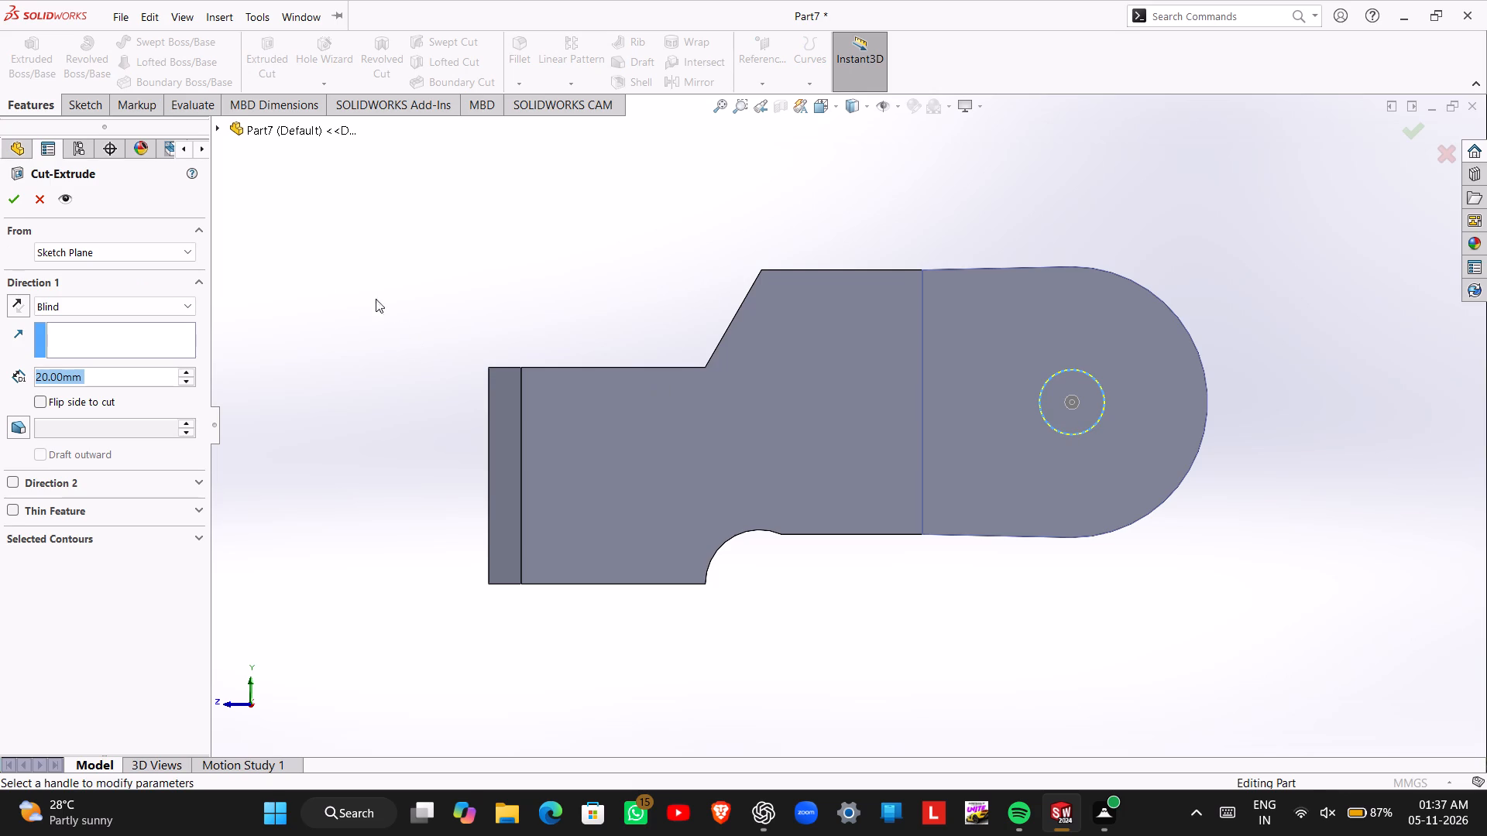
{"action": "left_click", "coordinate": [103, 309]}
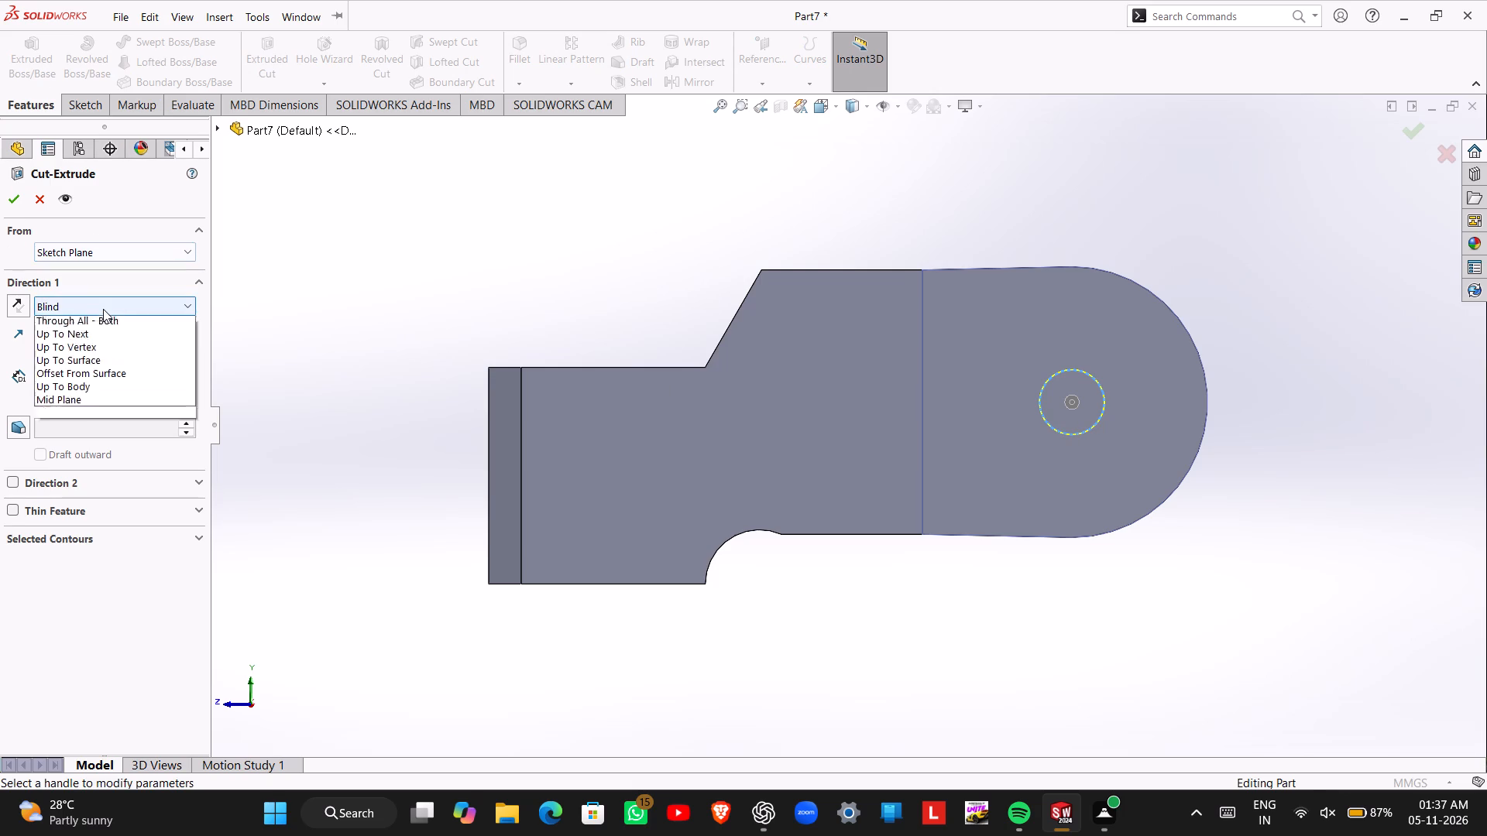
{"action": "left_click", "coordinate": [118, 339]}
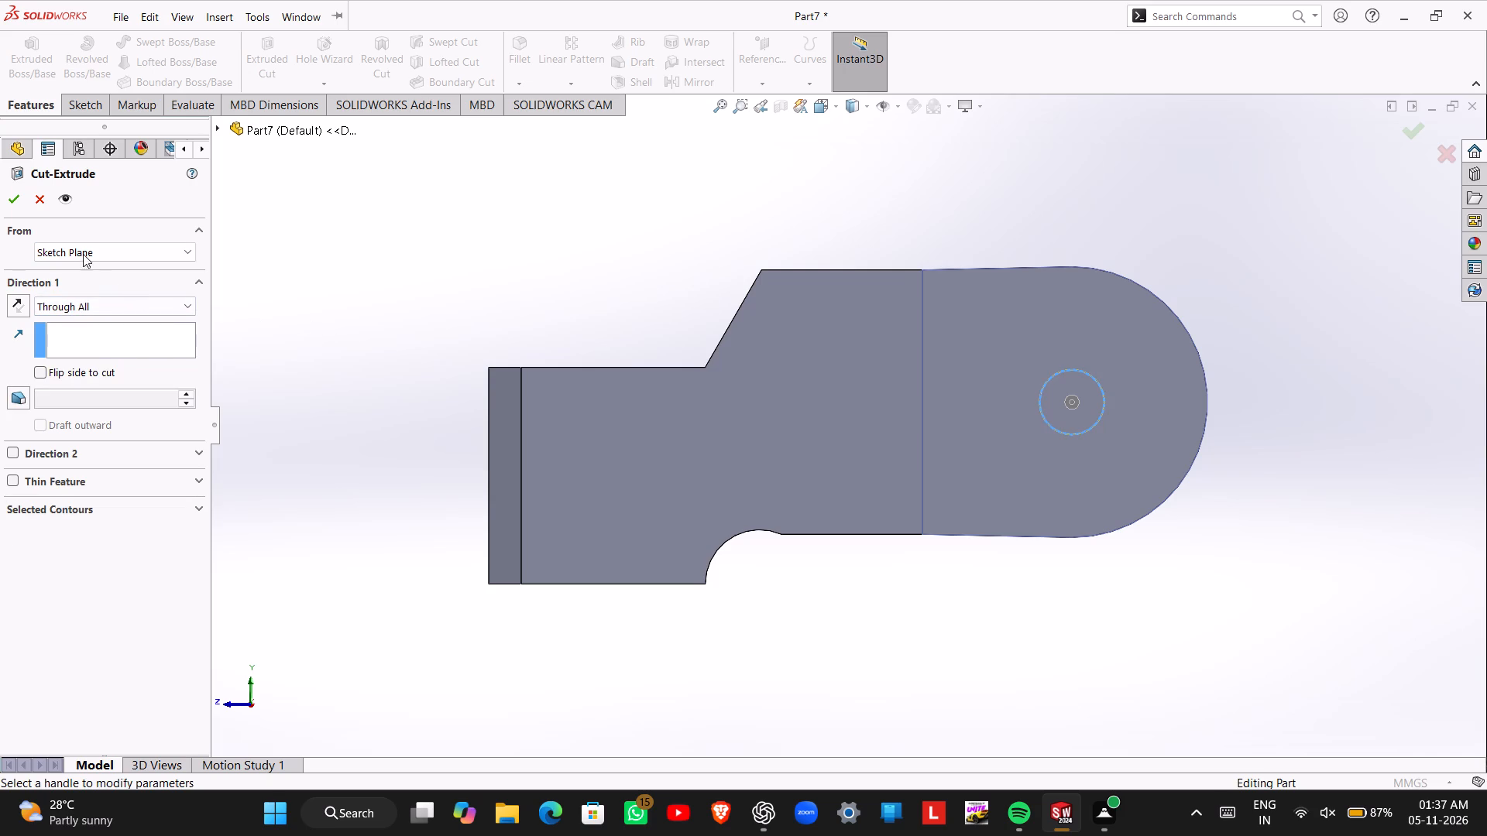
{"action": "left_click", "coordinate": [12, 197]}
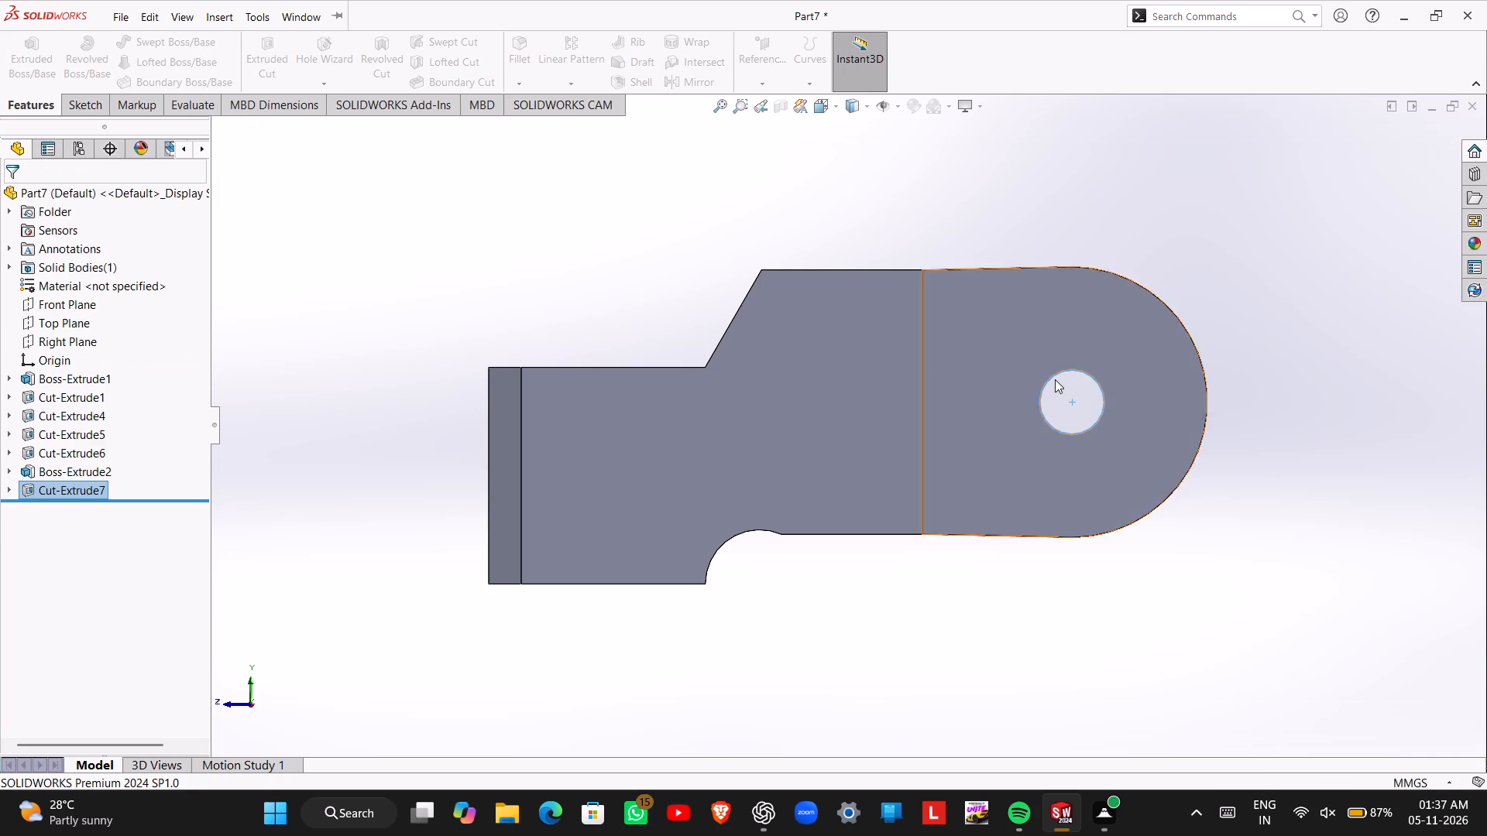
Examine the part with its rounded end and cross hole in the Right view and from an angle.
{"action": "middle_click_drag", "start_coordinate": [1055, 379], "coordinate": [1090, 435]}
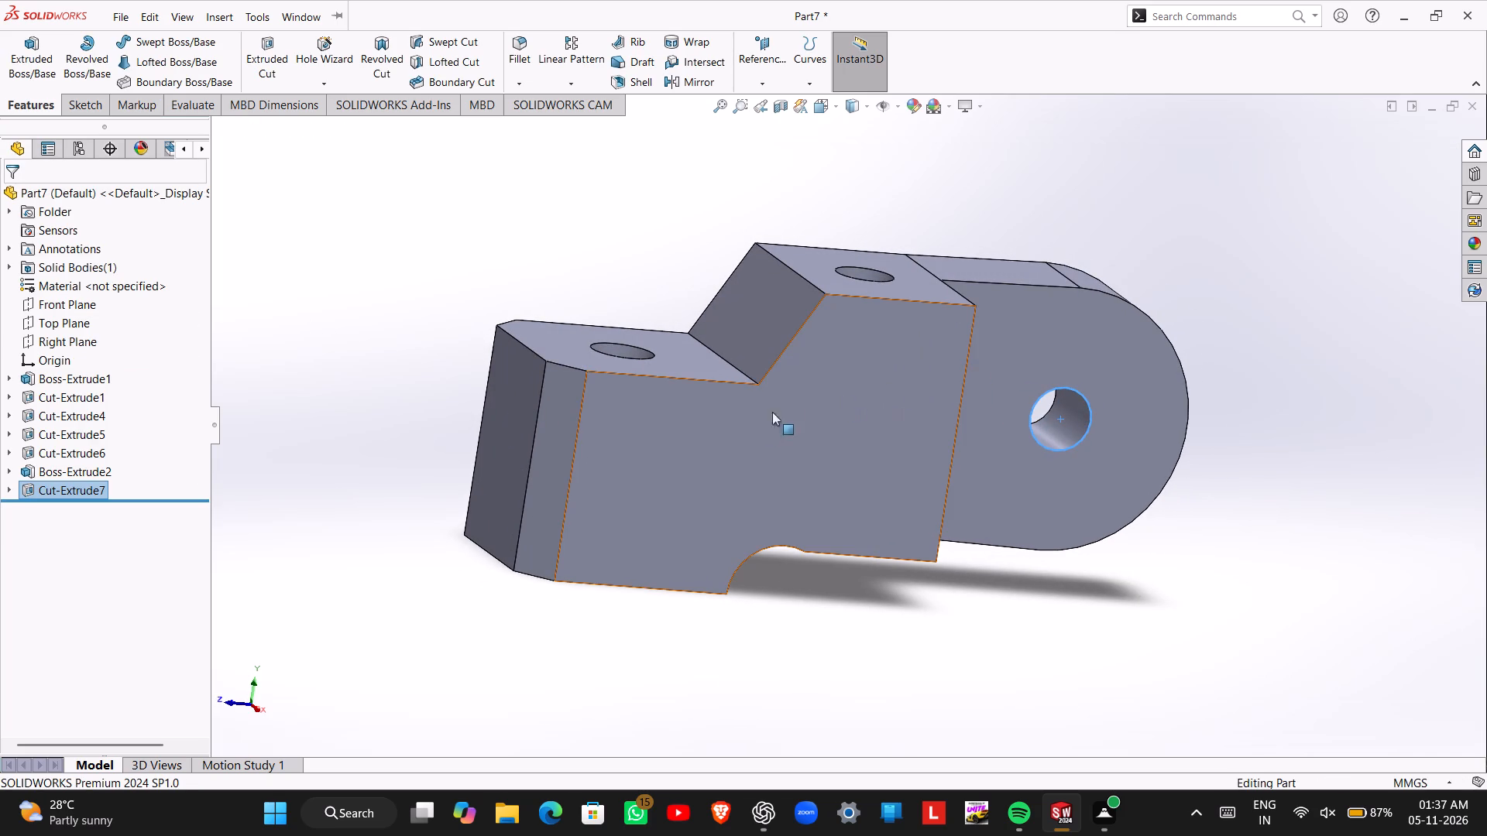
{"action": "key", "text": "space"}
{"action": "left_click", "coordinate": [707, 515]}
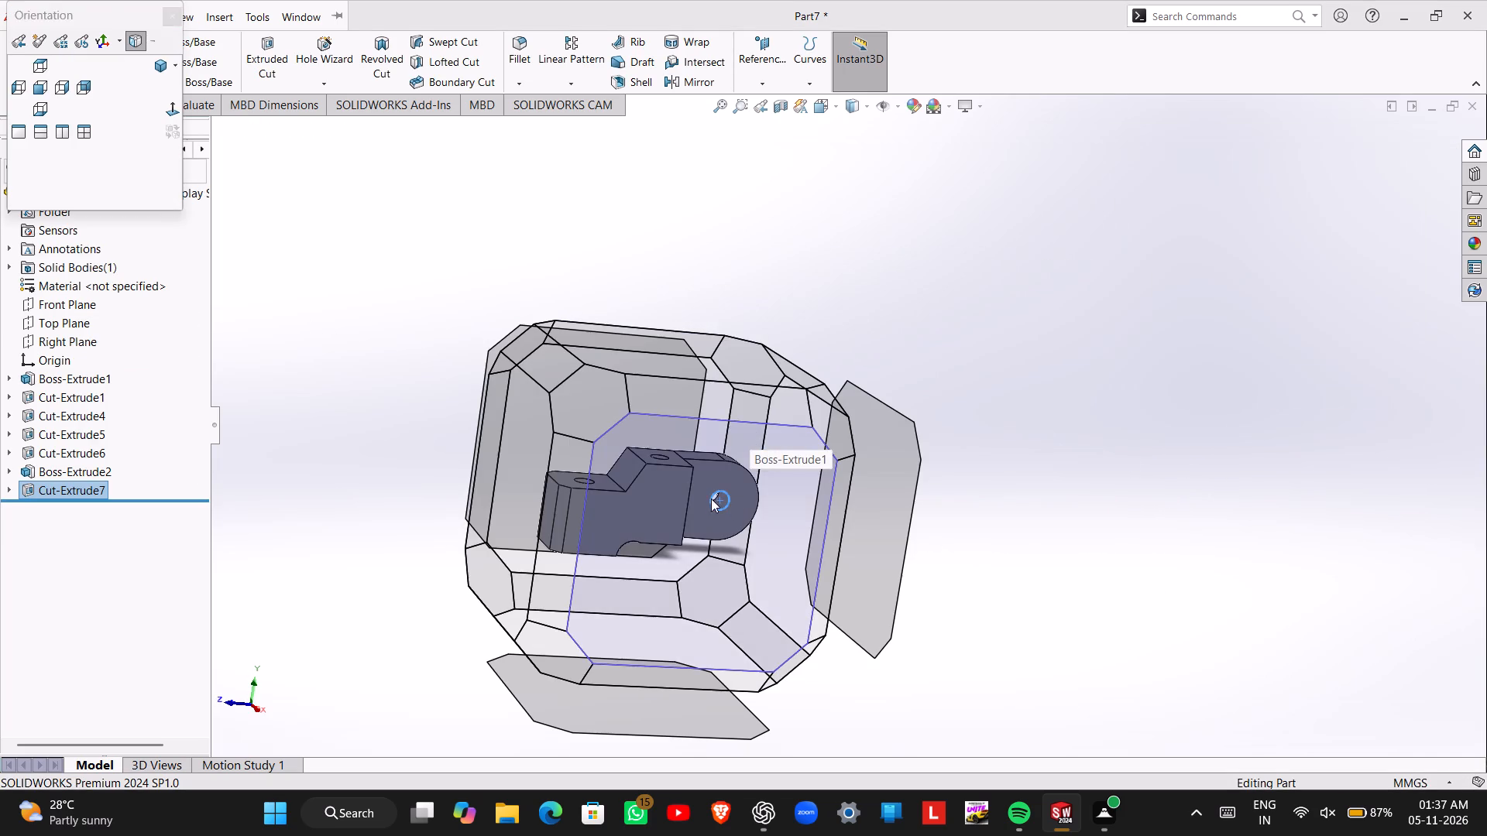
{"action": "scroll", "coordinate": [833, 451], "scroll_direction": "up", "scroll_amount": 2}
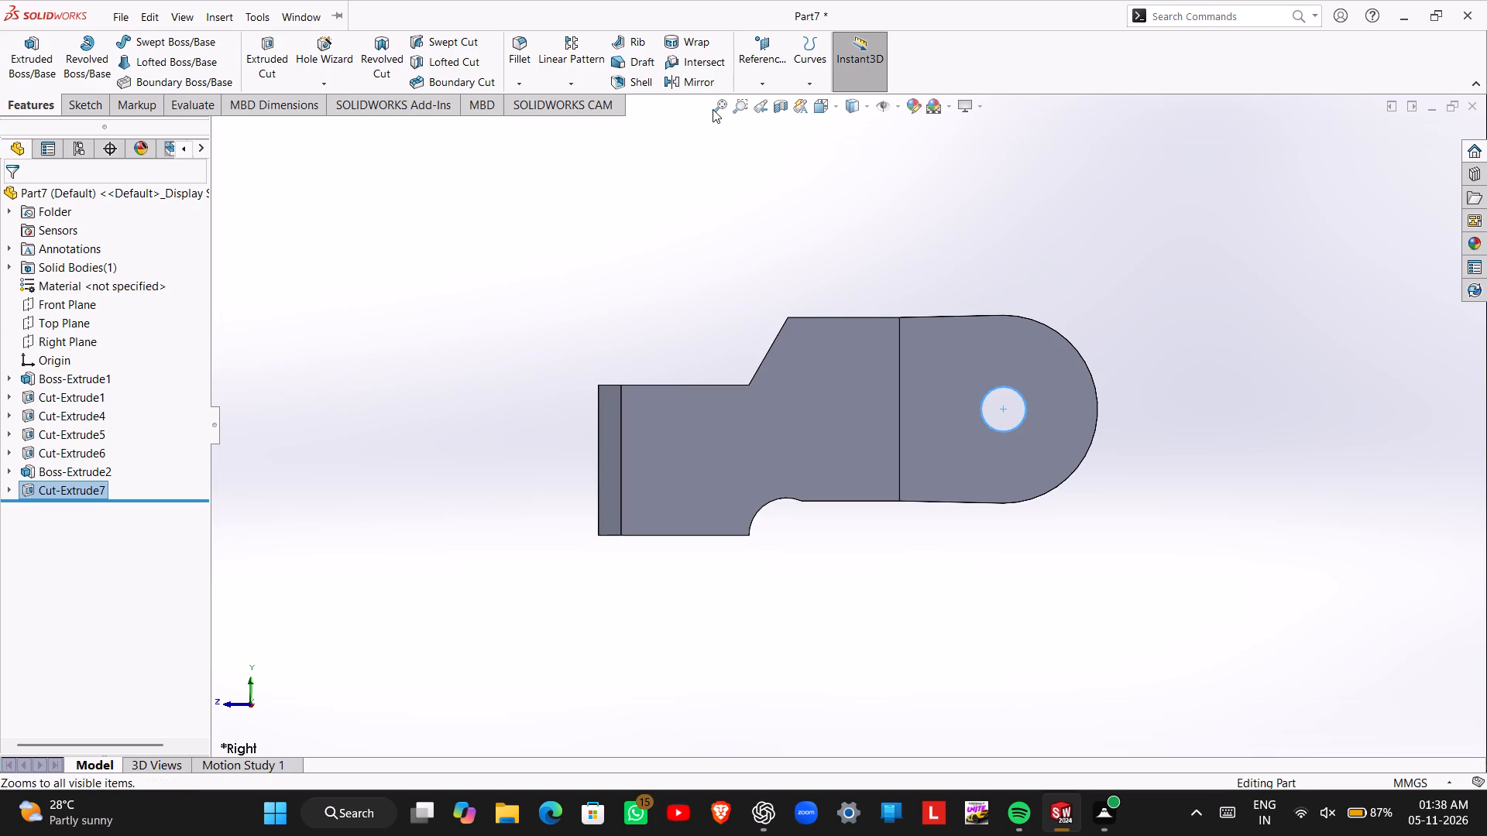
{"action": "left_click", "coordinate": [713, 109]}
{"action": "scroll", "coordinate": [832, 201], "scroll_direction": "up", "scroll_amount": 1}
{"action": "middle_click_drag", "start_coordinate": [794, 273], "coordinate": [844, 376]}
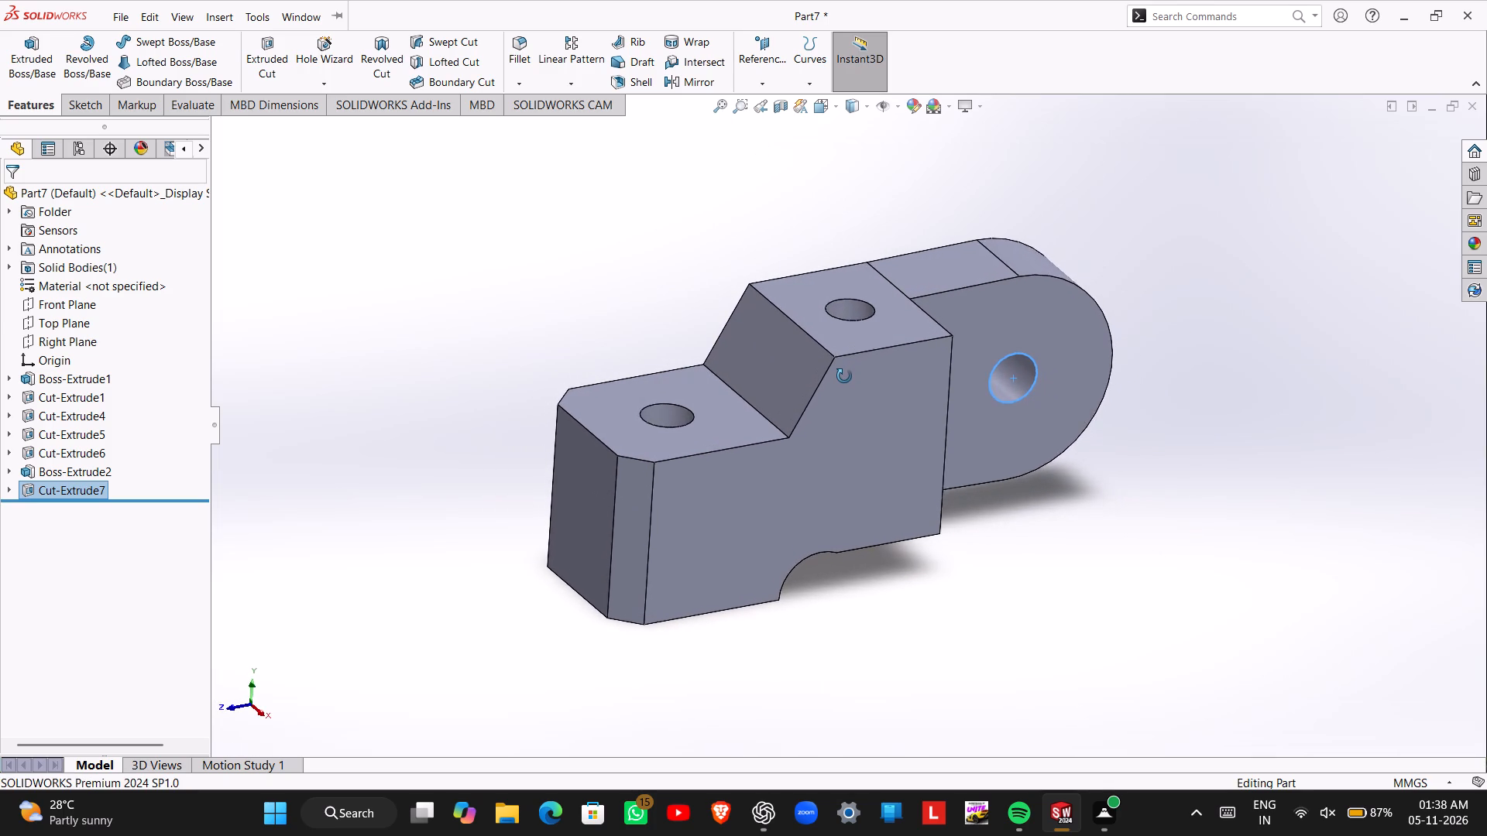
{"action": "middle_click_drag", "start_coordinate": [844, 376], "coordinate": [850, 381]}
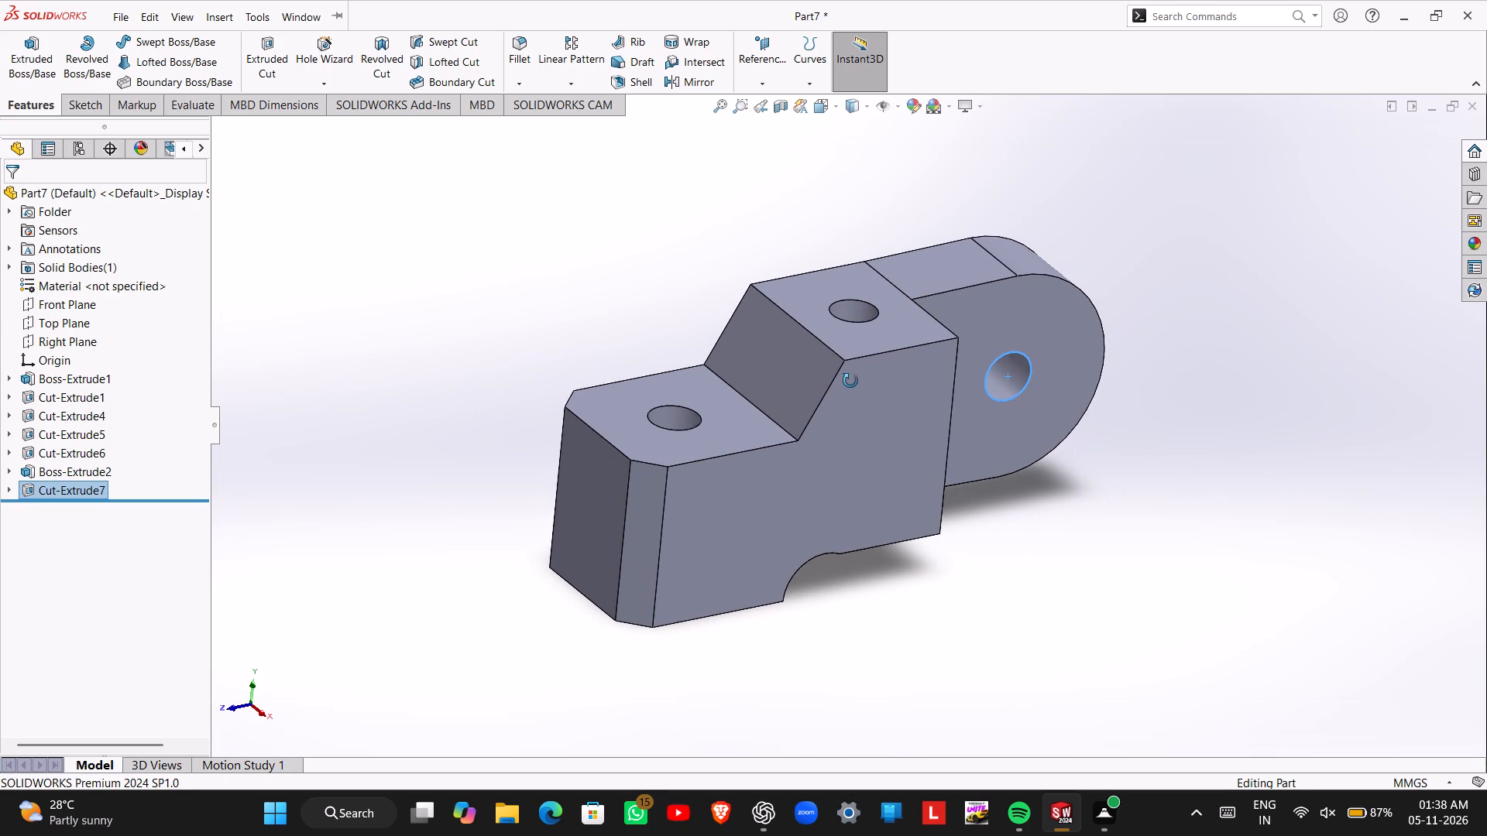
{"action": "middle_click_drag", "start_coordinate": [850, 381], "coordinate": [850, 383]}
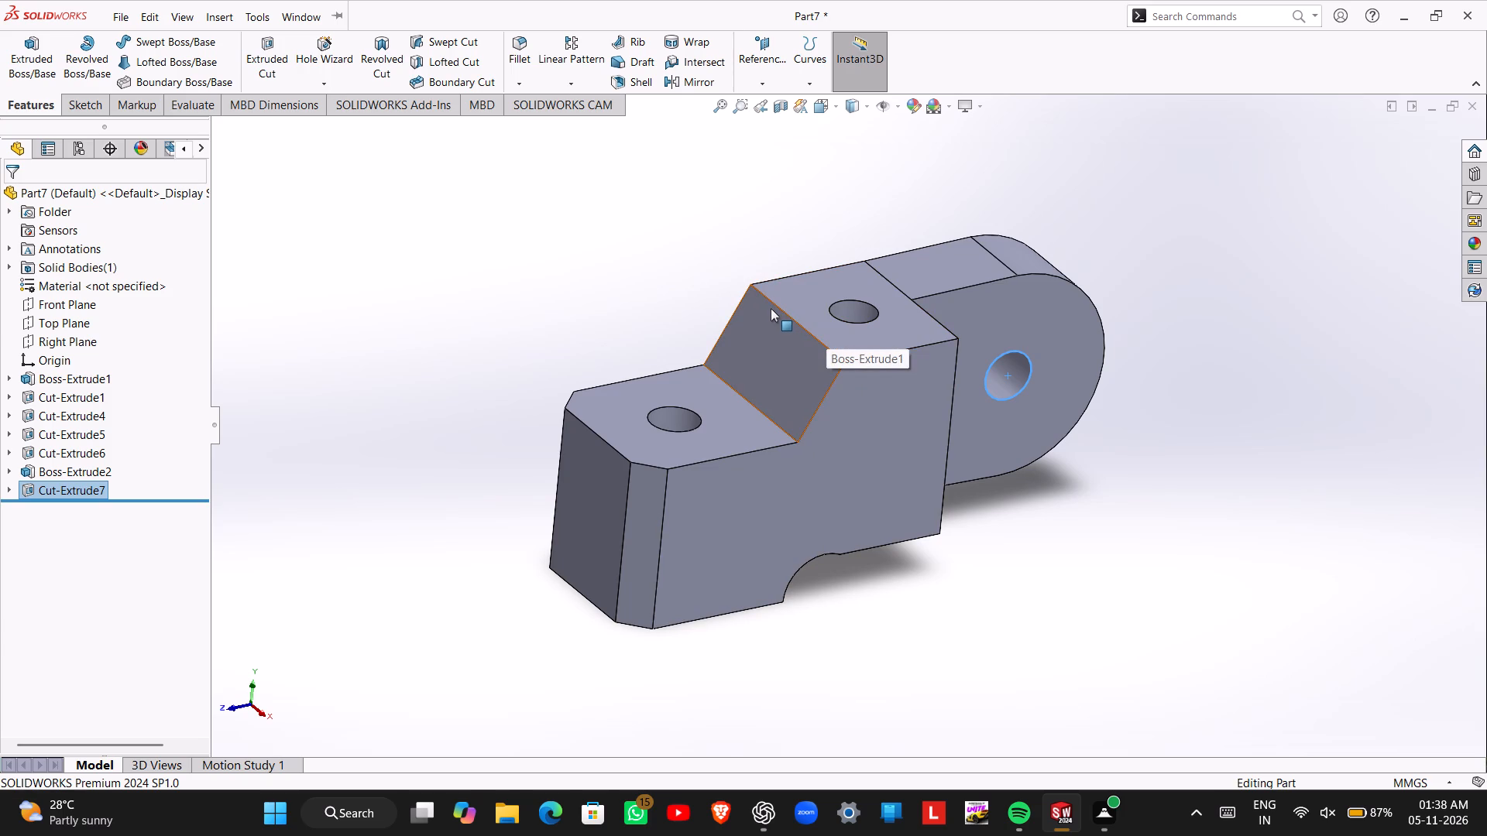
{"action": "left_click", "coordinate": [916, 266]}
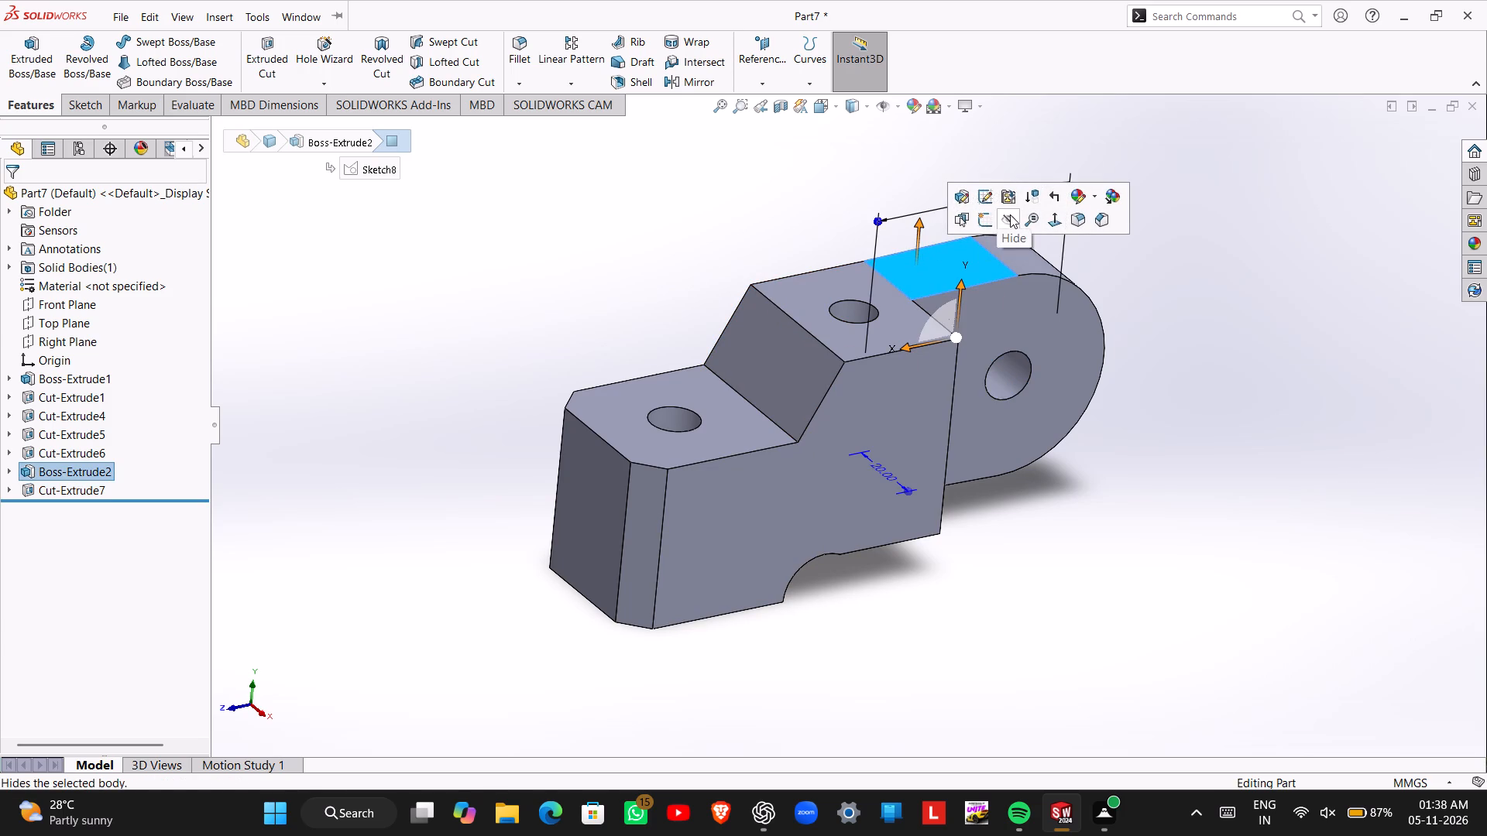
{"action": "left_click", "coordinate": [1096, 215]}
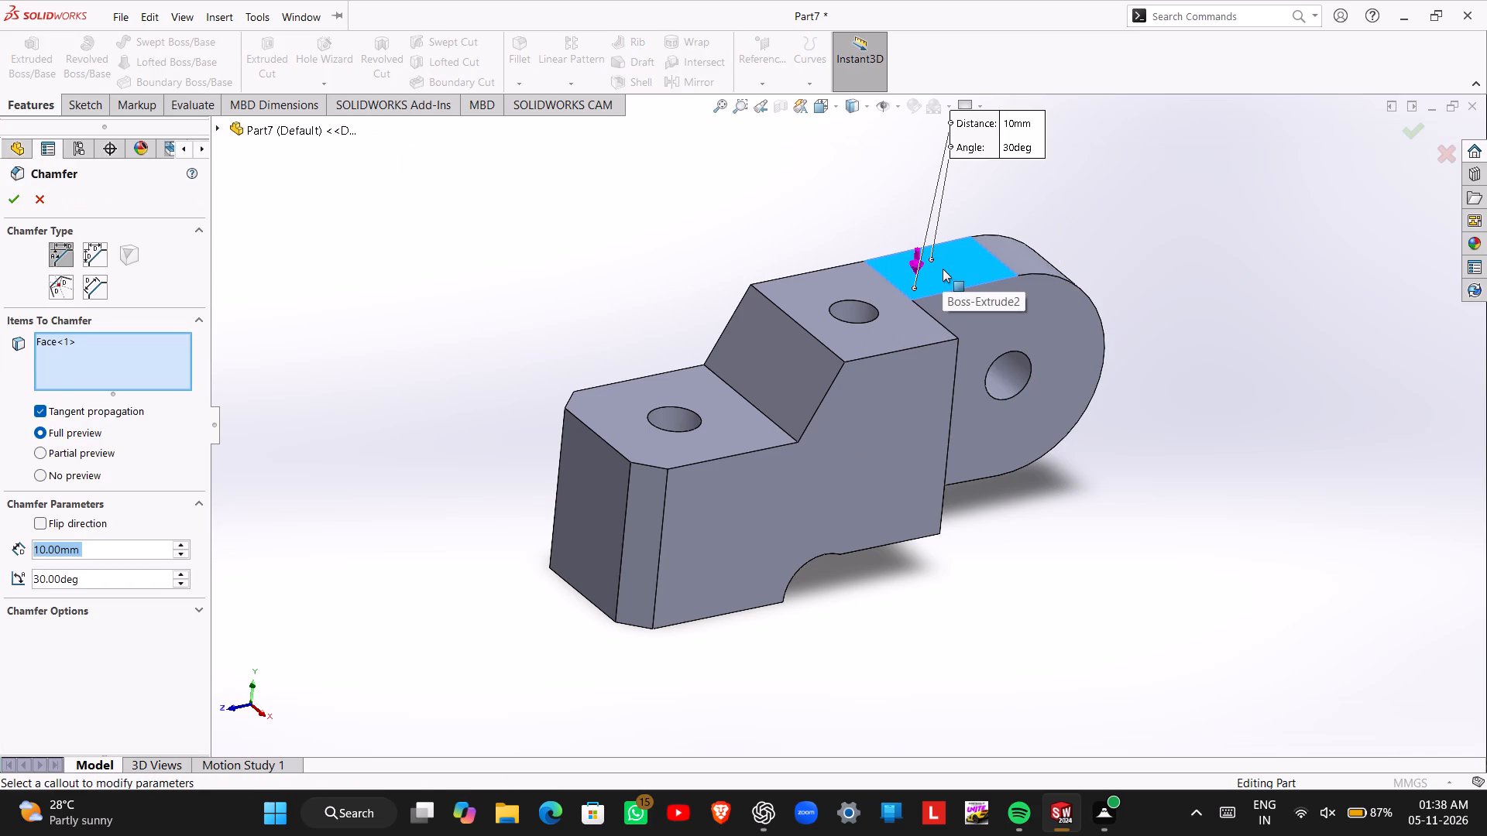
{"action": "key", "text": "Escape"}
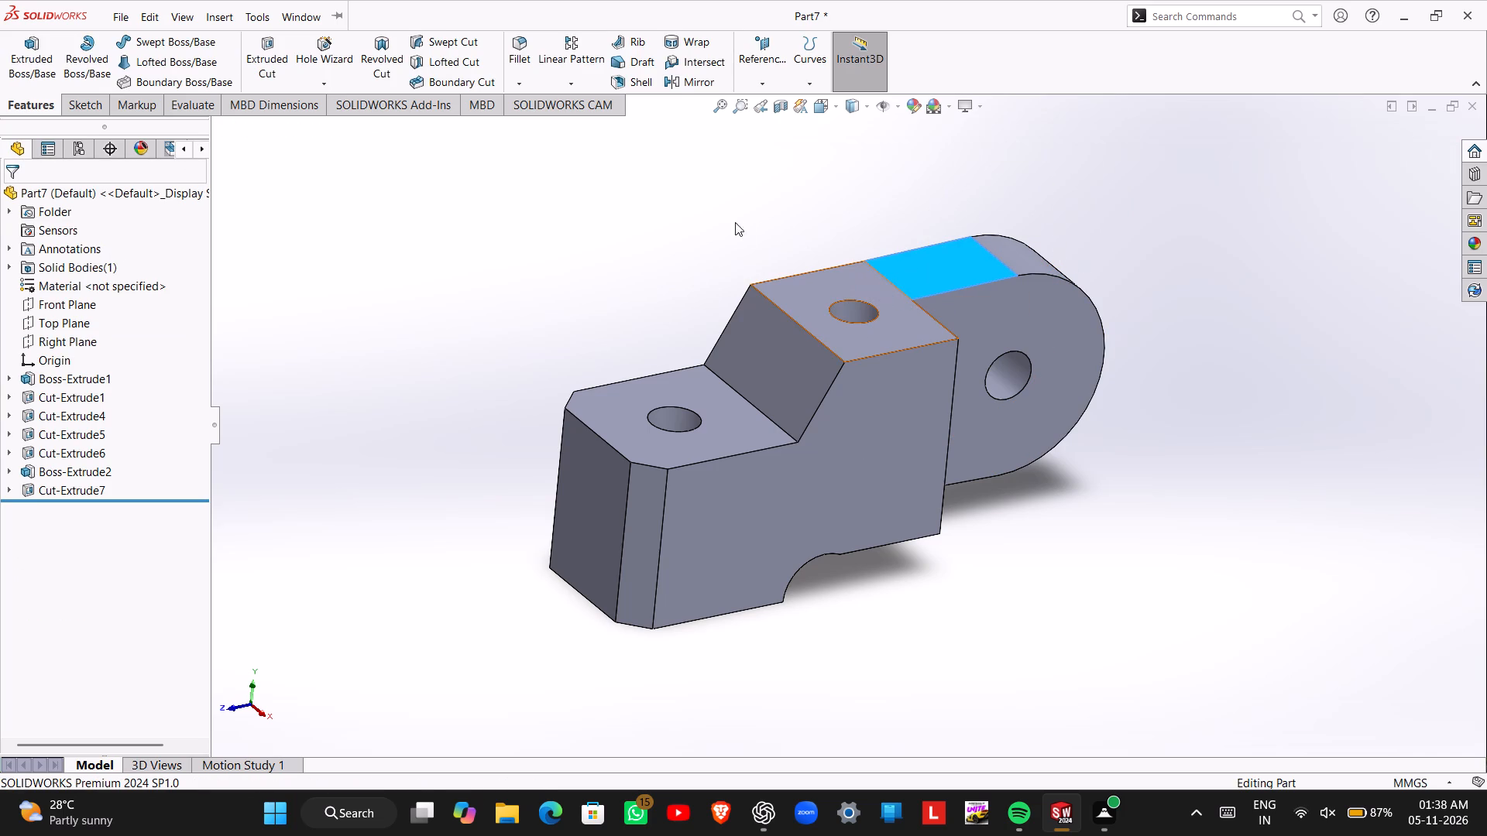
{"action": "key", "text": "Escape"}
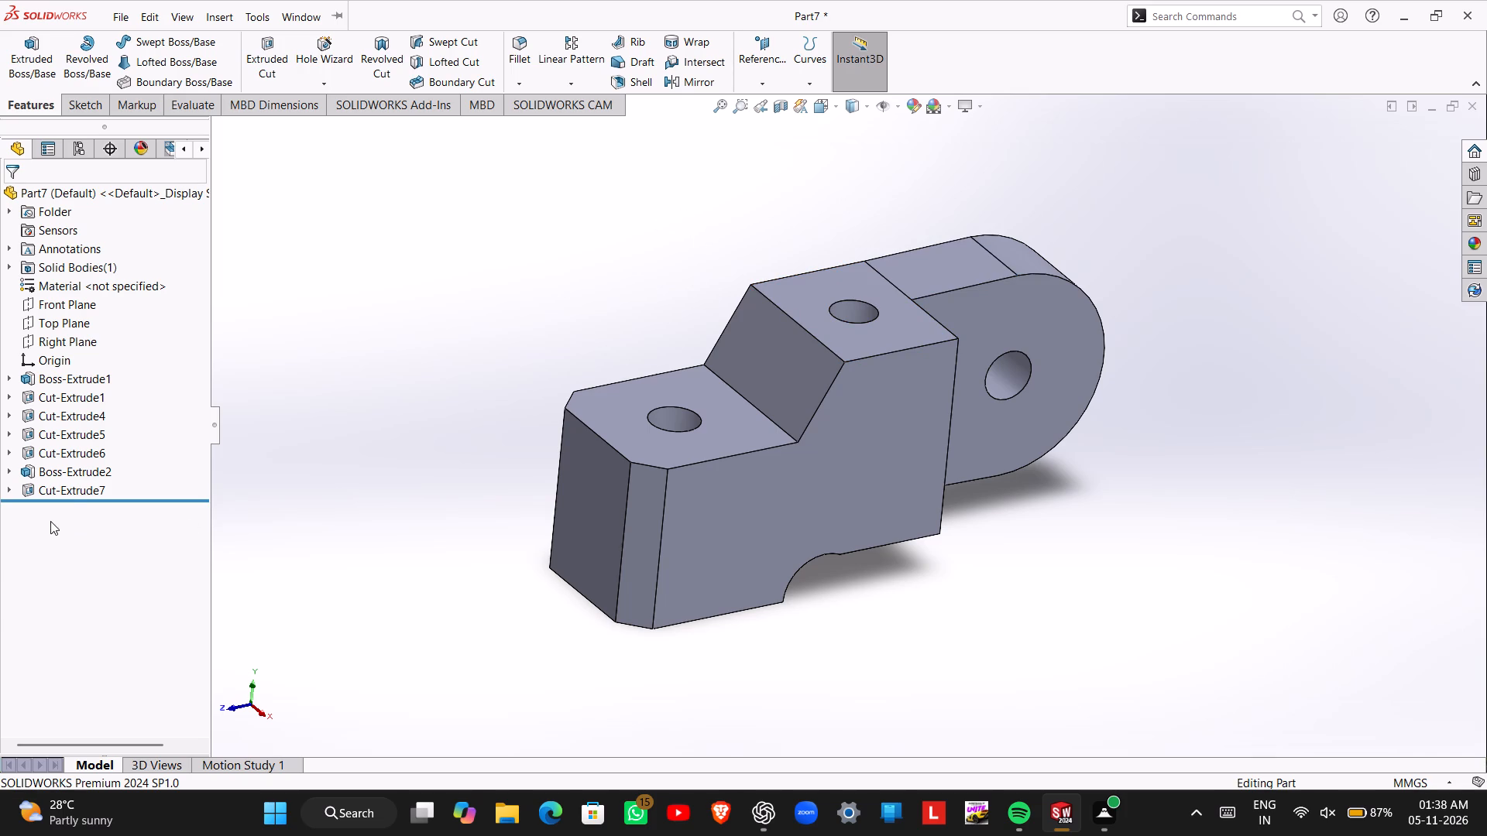
Open the rounded end's boss extrusion for editing, check its settings, and accept it without changing anything.
{"action": "right_click", "coordinate": [72, 494]}
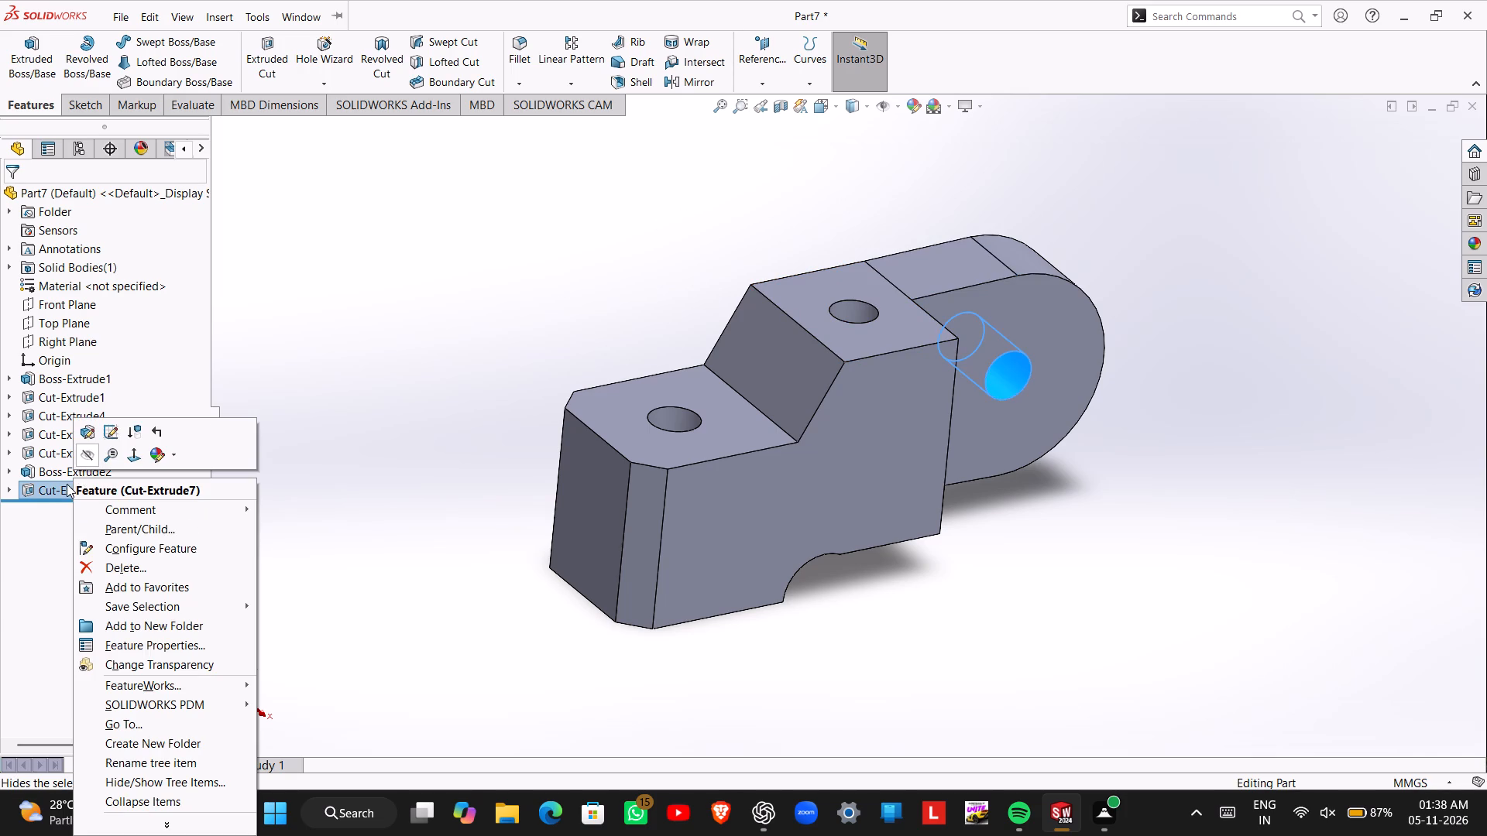
{"action": "key", "text": "Escape"}
{"action": "right_click", "coordinate": [67, 470]}
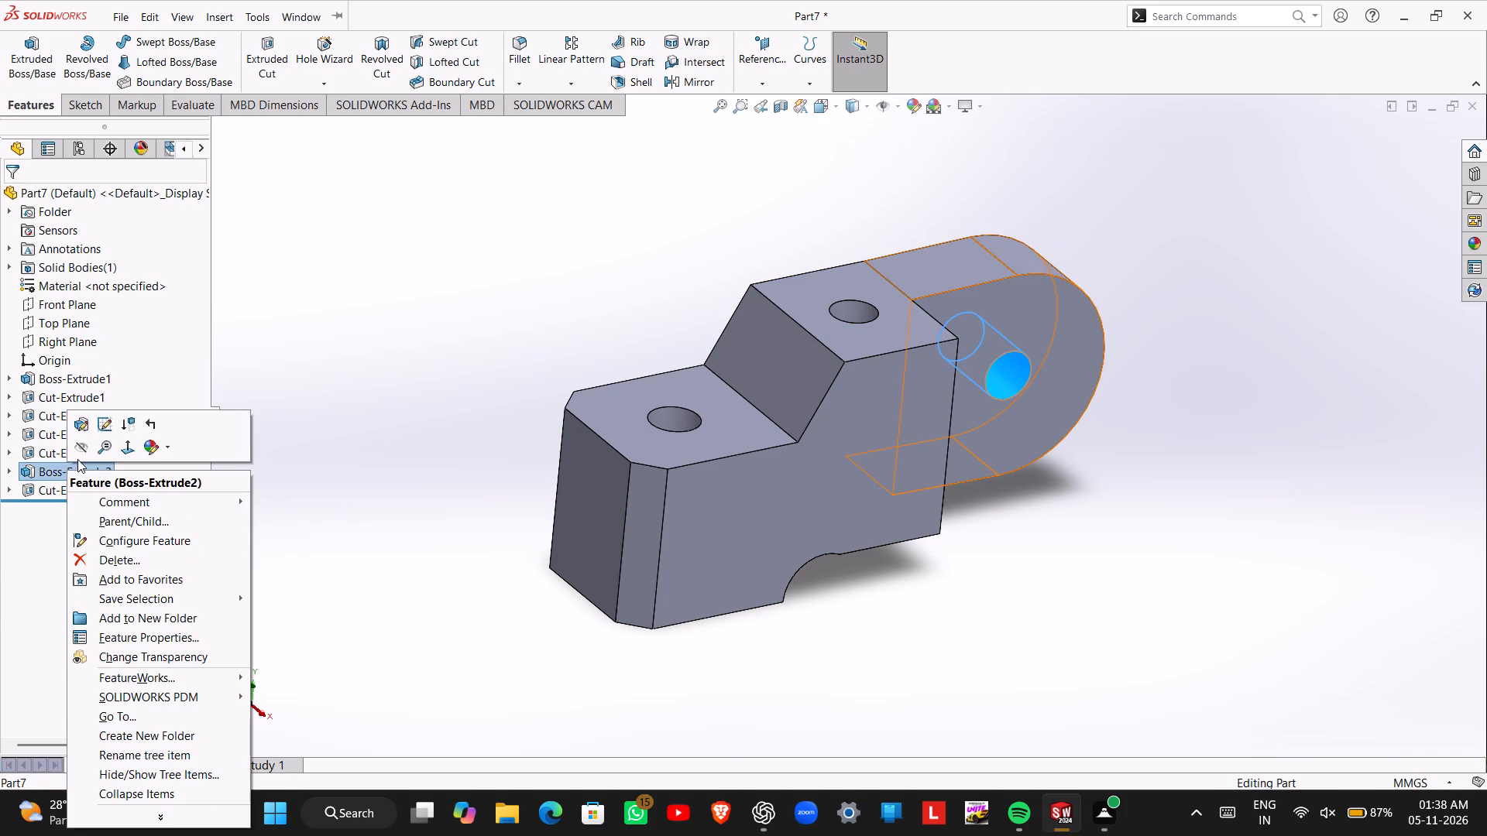
{"action": "left_click", "coordinate": [82, 430]}
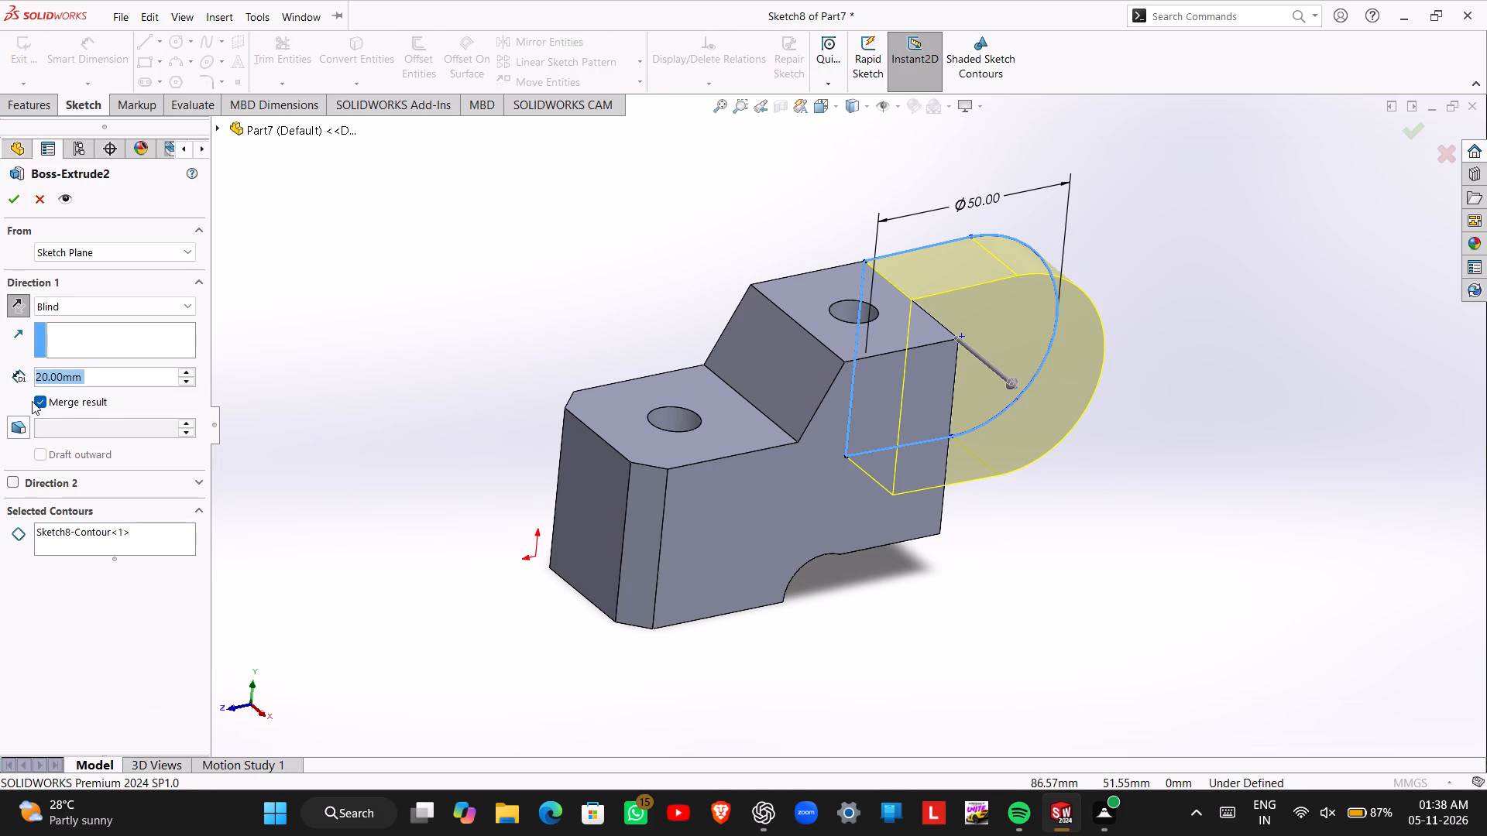
{"action": "left_click", "coordinate": [8, 200]}
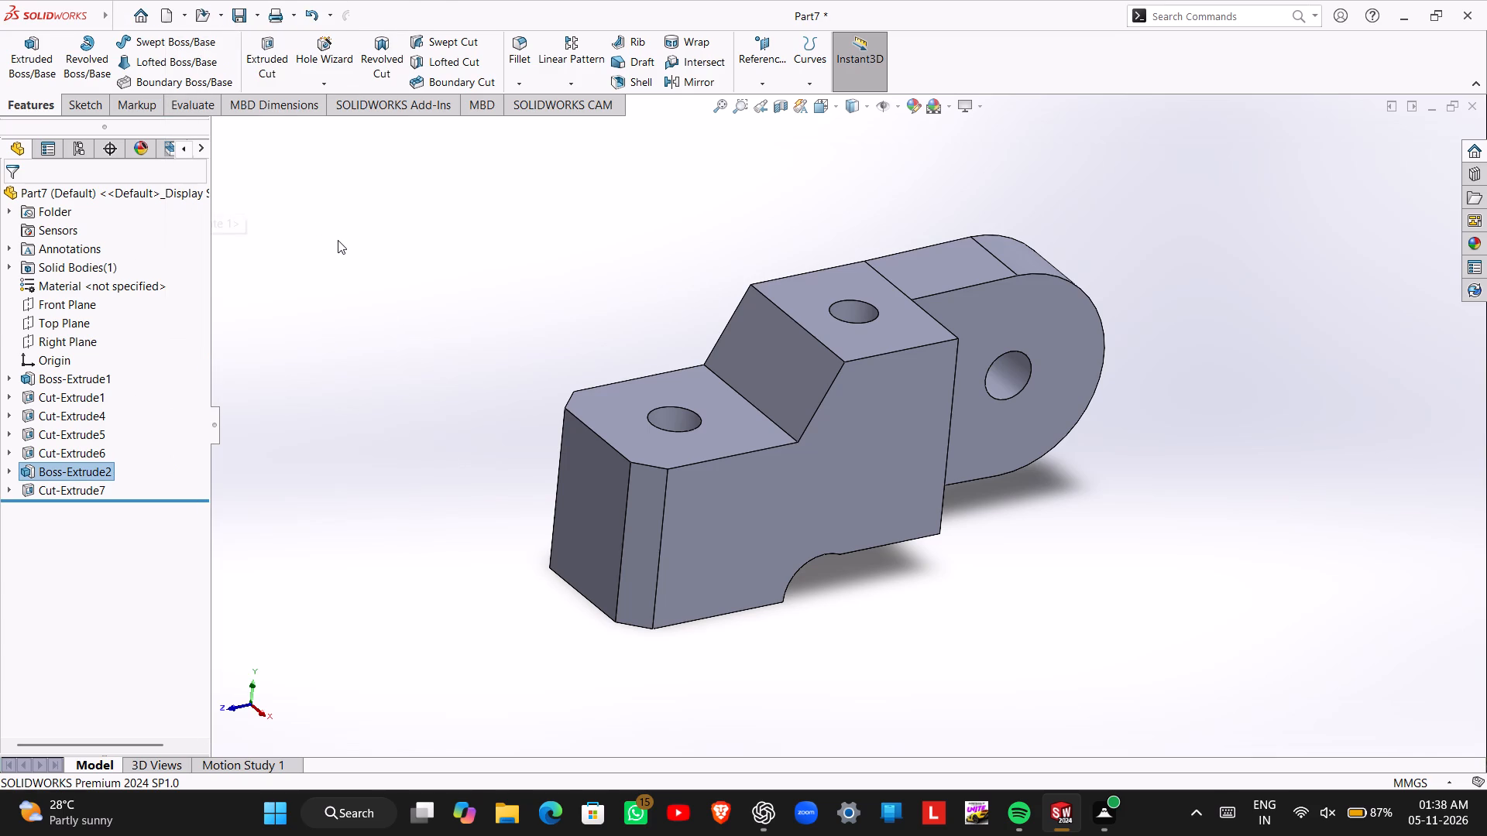
Save the part in the Documents folder under the name "connecting rod housing".
{"action": "left_click", "coordinate": [248, 21]}
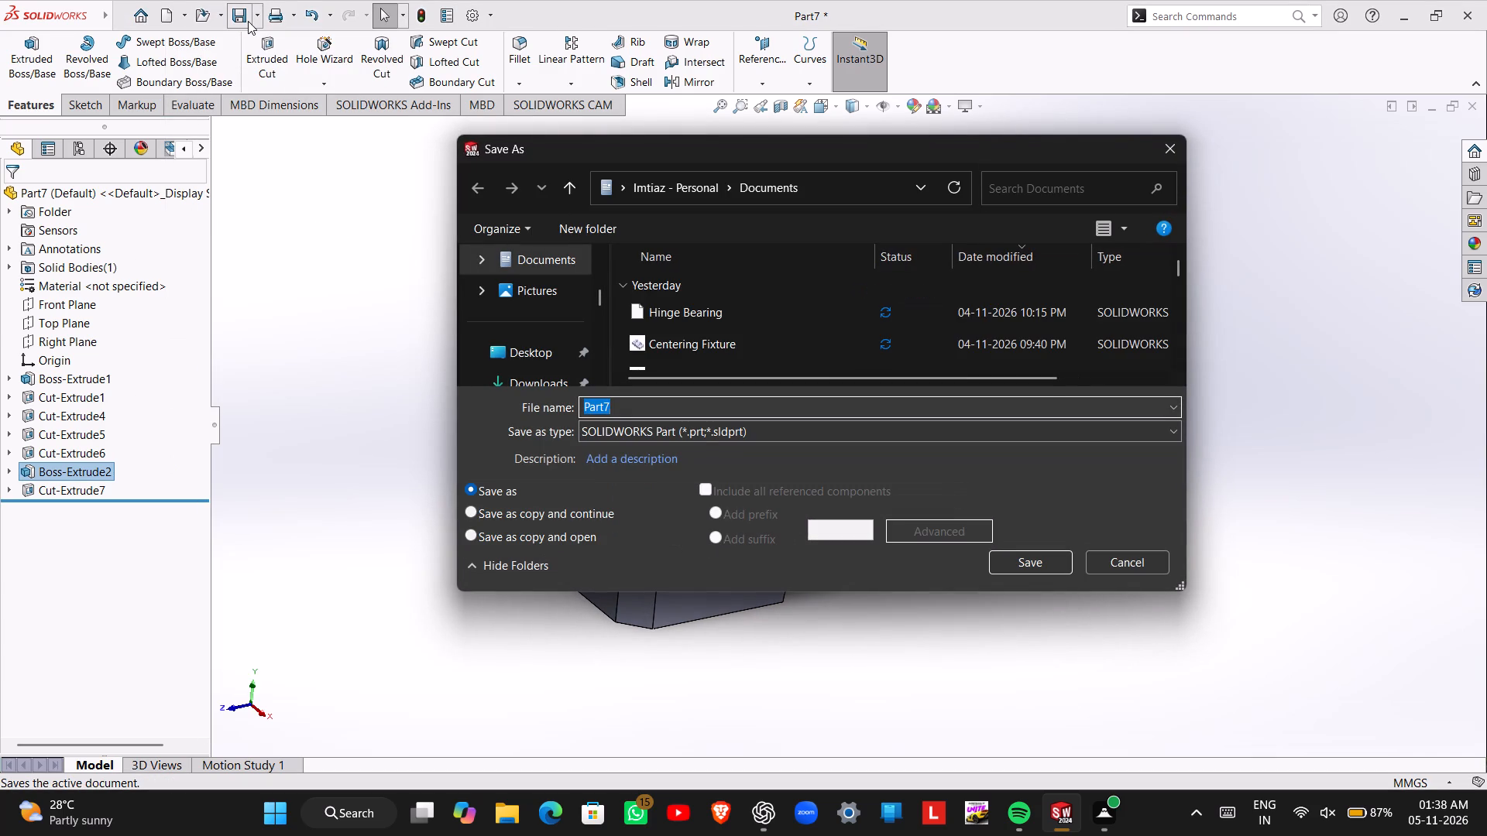
{"action": "type", "text": "connecting rod housing"}
{"action": "key", "text": "space"}
{"action": "key", "text": "Return"}
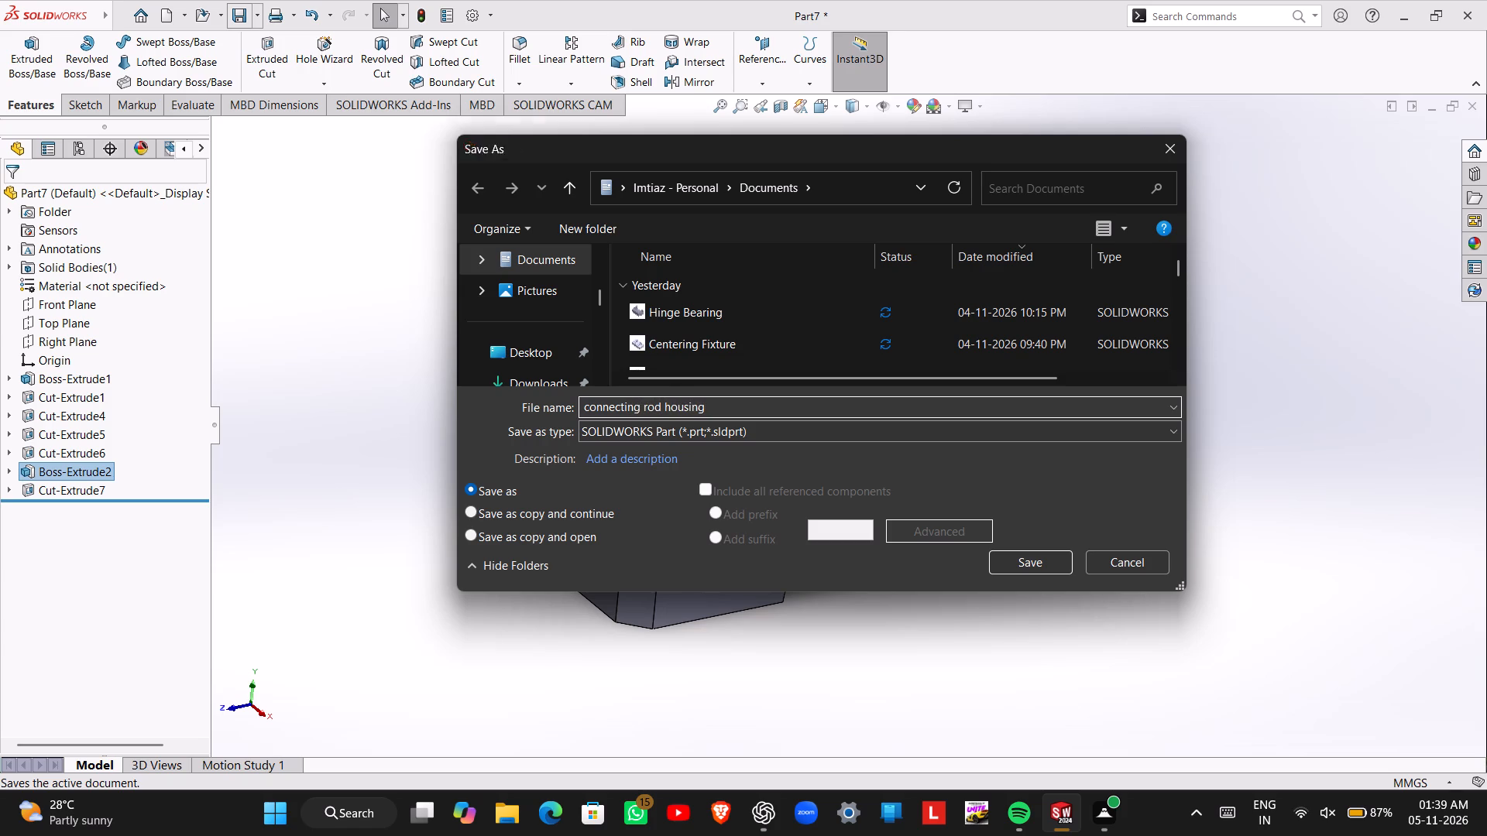